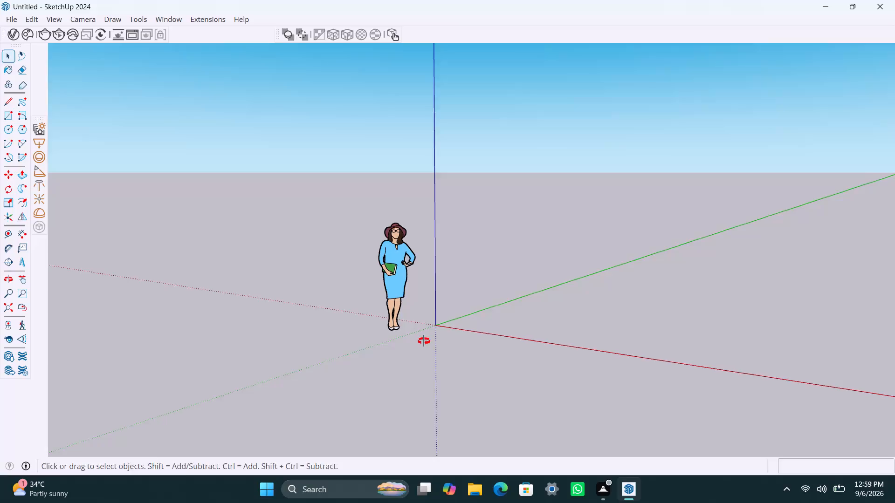
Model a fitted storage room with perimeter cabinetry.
Draw a closed 16'5" by 10' rectangle on the ground with the Line tool, long sides along the red axis.
scroll(525, 309, "down", 2)
middle_click_drag(540, 311, 538, 314, "shift")
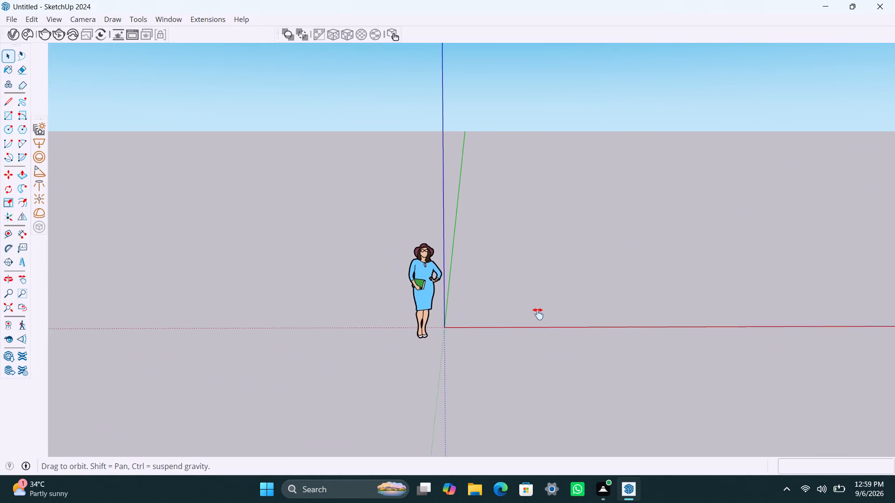
middle_click_drag(538, 314, 386, 380, "shift")
scroll(413, 350, "up", 3)
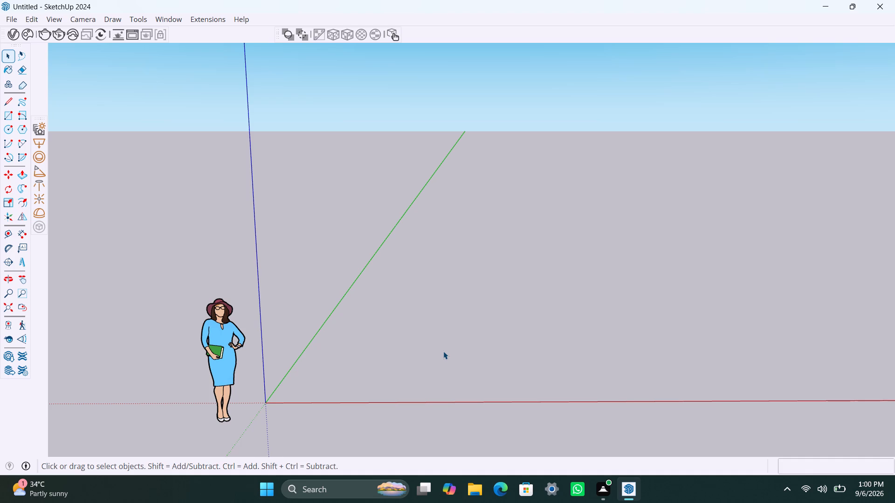
key("l")
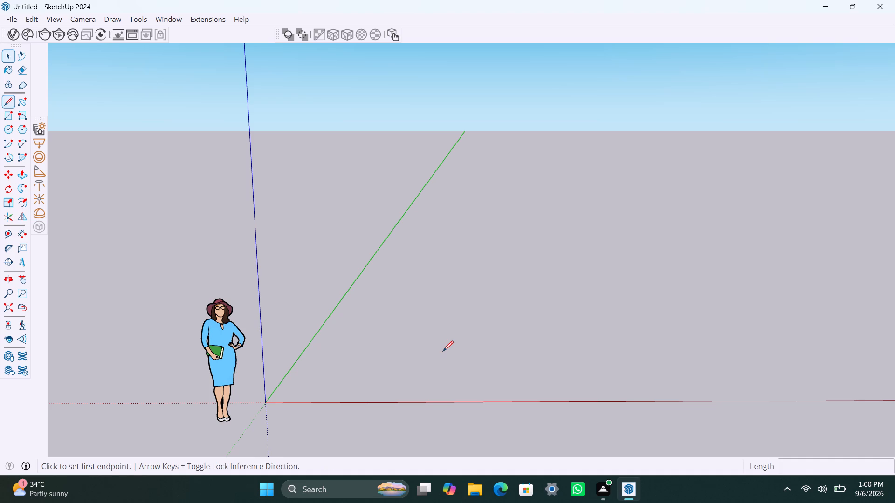
key("Return")
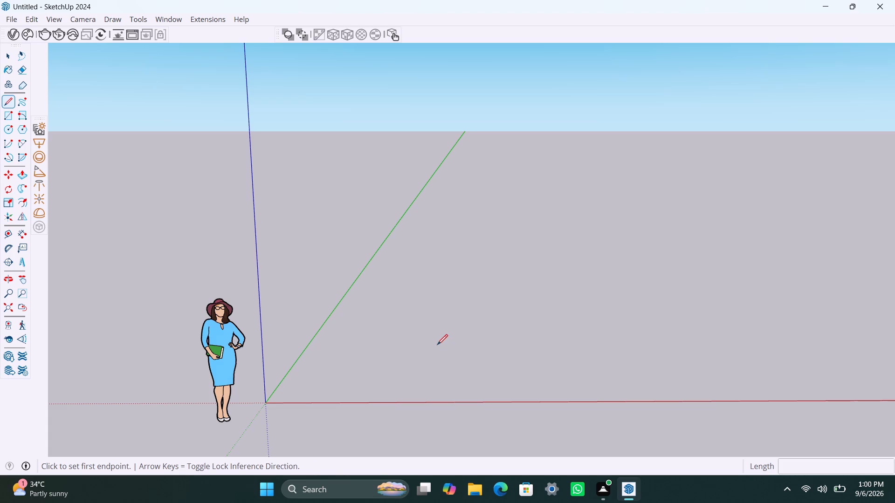
left_click(437, 345)
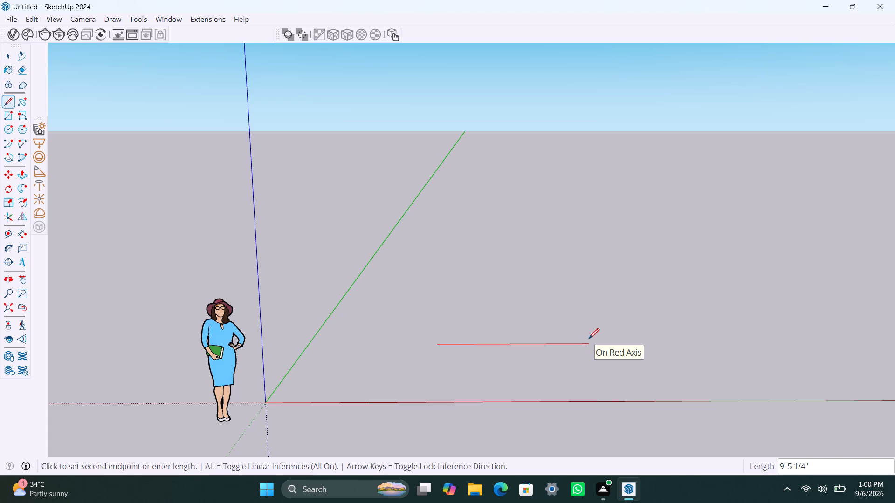
type("16")
type("'5\"")
key("Return")
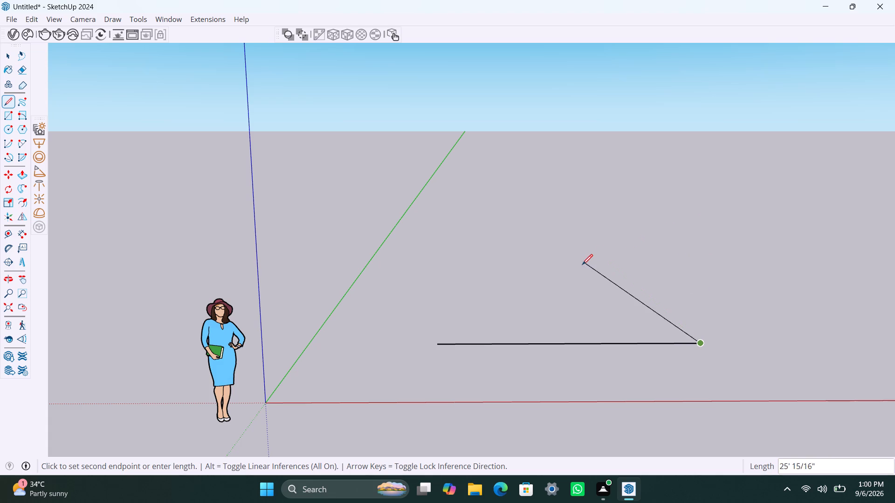
type("10'")
key("Return")
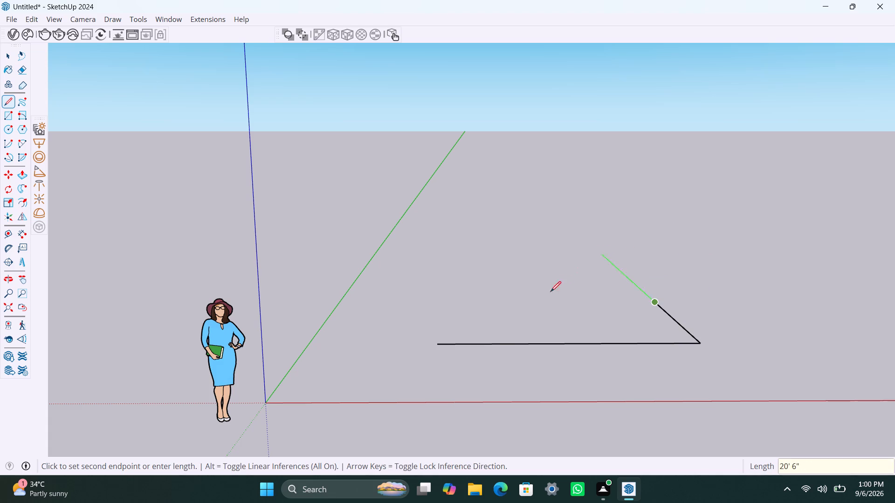
key("1")
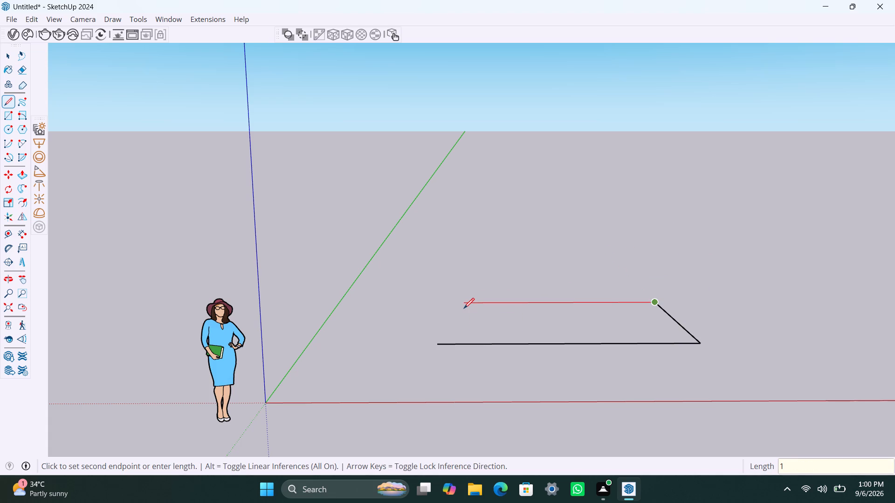
type("6'5\"")
key("Return")
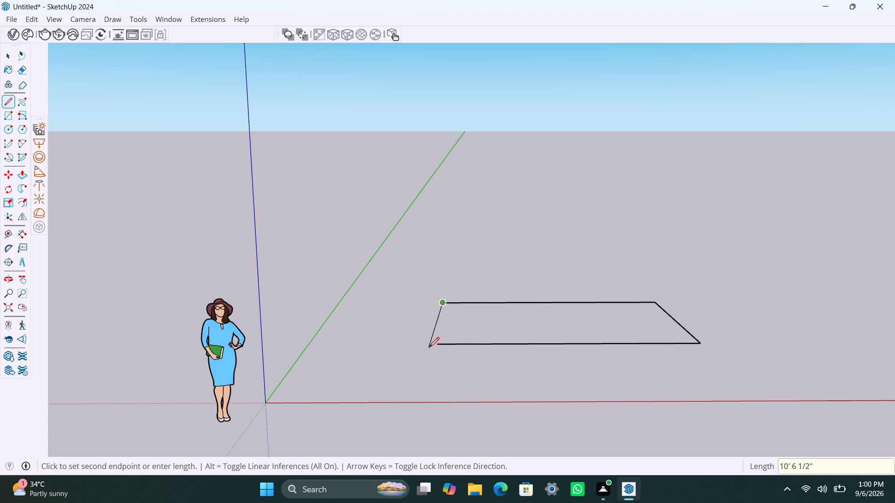
key("1")
type("0'")
key("Return")
scroll(497, 311, "down", 4)
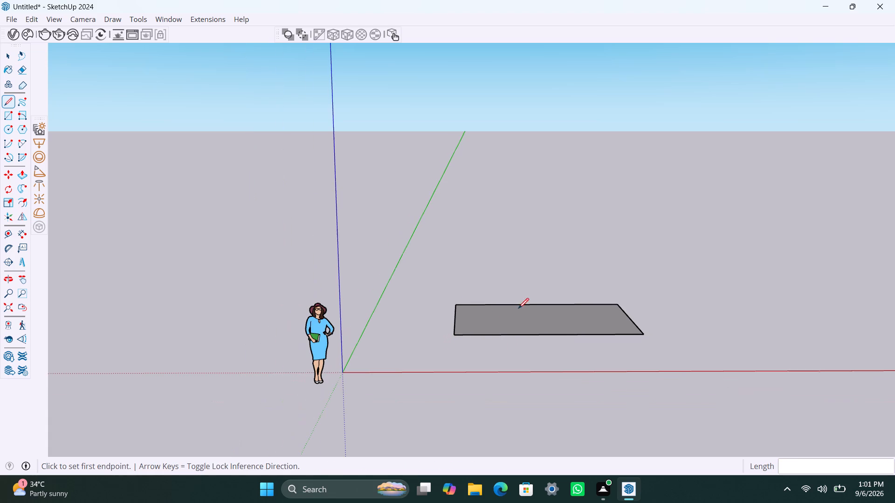
key("space")
Make a group from the rectangular floor face and its bounding edges.
scroll(510, 305, "down", 3)
middle_click_drag(514, 304, 459, 453)
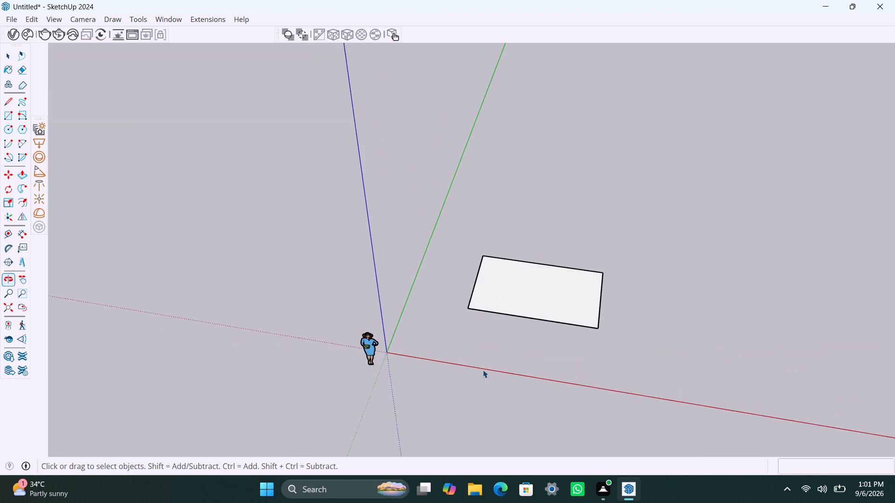
scroll(493, 266, "up", 6)
middle_click_drag(471, 307, 497, 405)
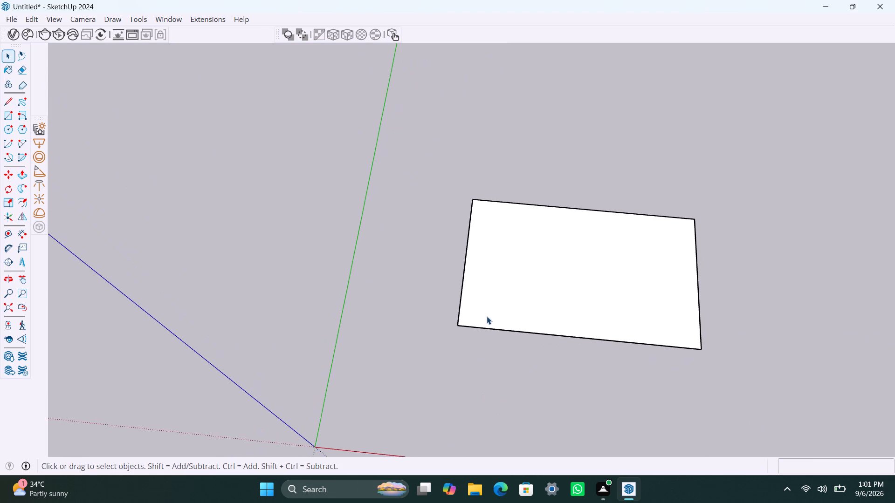
scroll(487, 316, "up", 2)
middle_click_drag(478, 291, 428, 344)
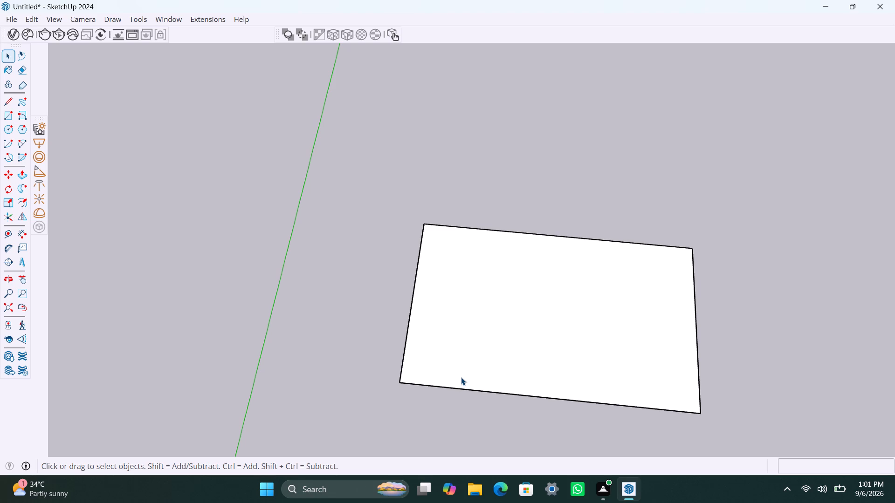
scroll(450, 294, "down", 3)
middle_click_drag(451, 347, 463, 358)
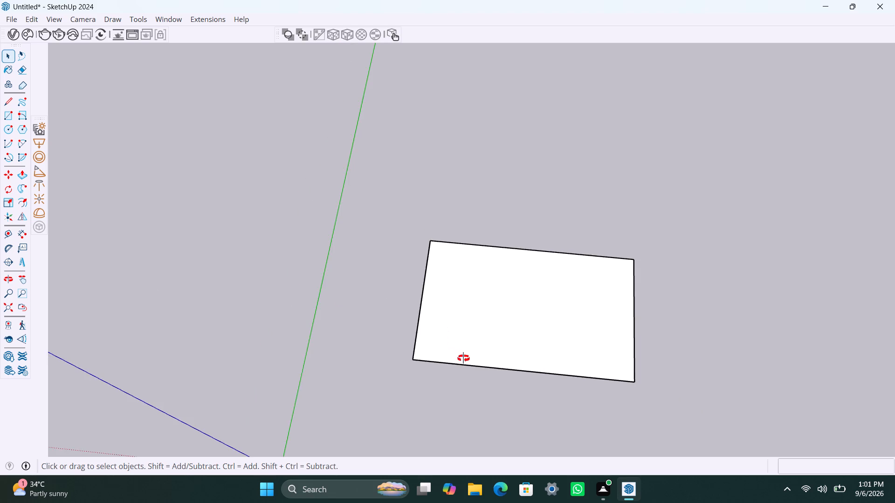
middle_click_drag(463, 358, 506, 387)
scroll(503, 337, "up", 2)
middle_click_drag(500, 354, 472, 377)
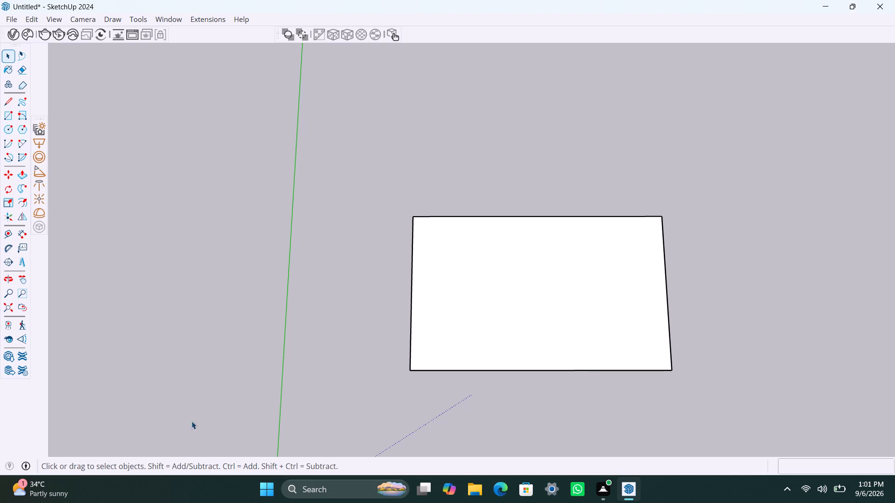
left_click(418, 333)
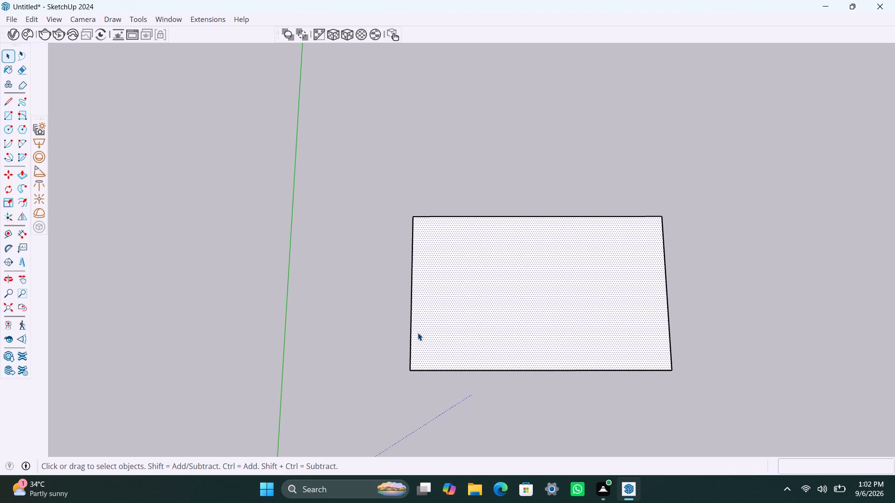
double_click(418, 333)
right_click(417, 333)
left_click(454, 185)
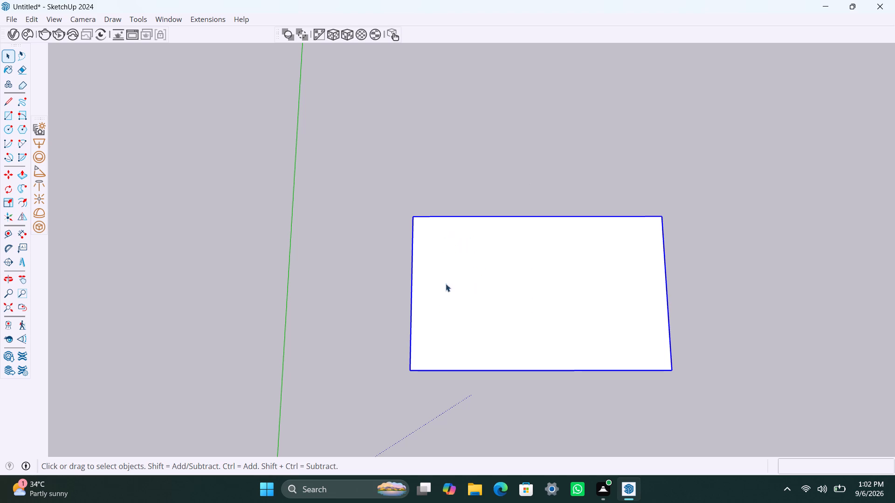
Inside the floor group, offset the rectangle's outline outward by 9" to form the wall thickness.
triple_click(431, 336)
key("f")
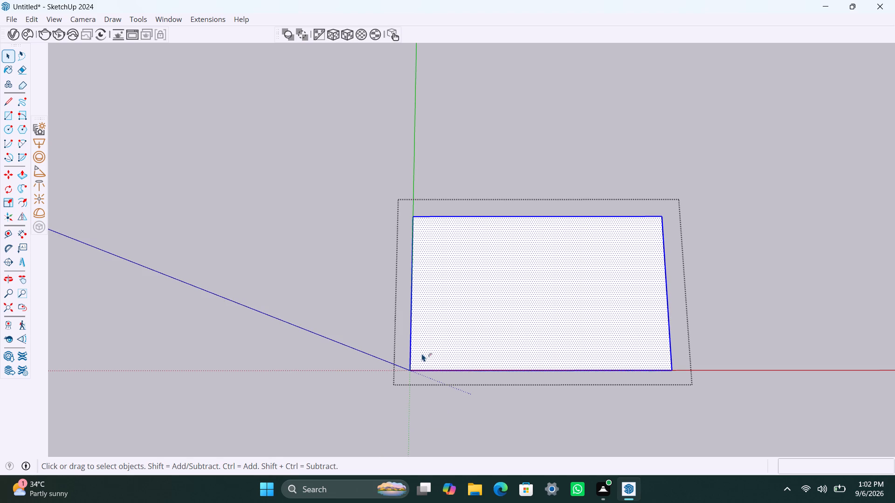
left_click(410, 371)
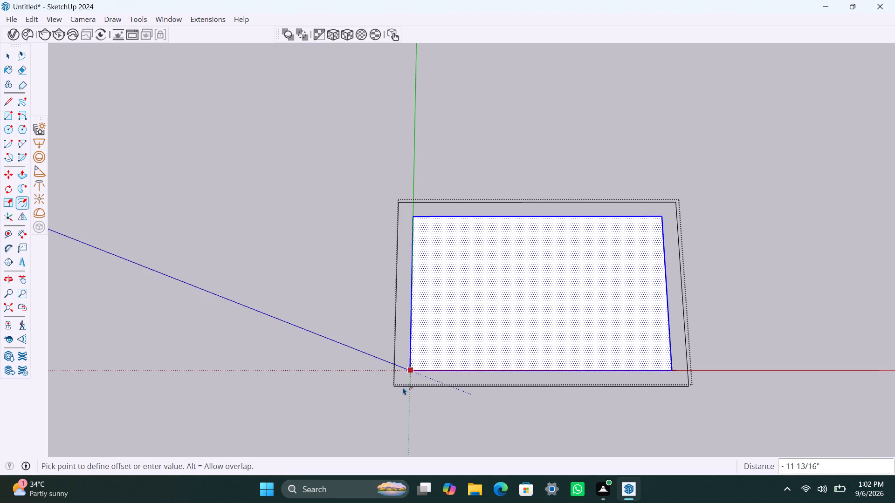
key("9")
key("shift+quotedbl")
key("Return")
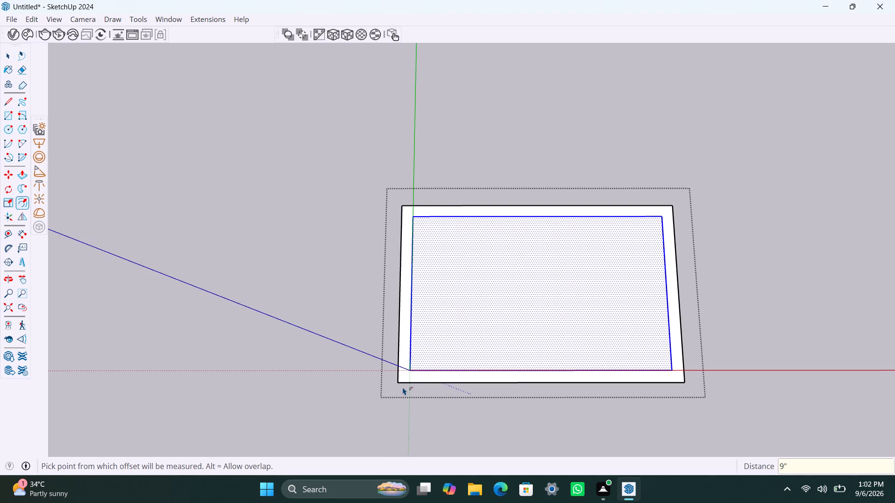
key("space")
left_click(341, 301)
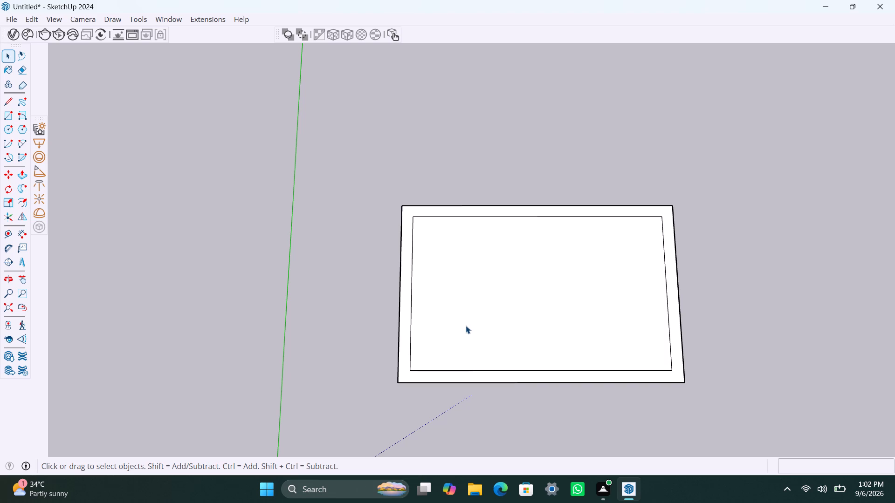
Place guides 2' inside both long inner edges and 2' inside the short inner edge farthest from the green axis.
key("t")
left_click(545, 217)
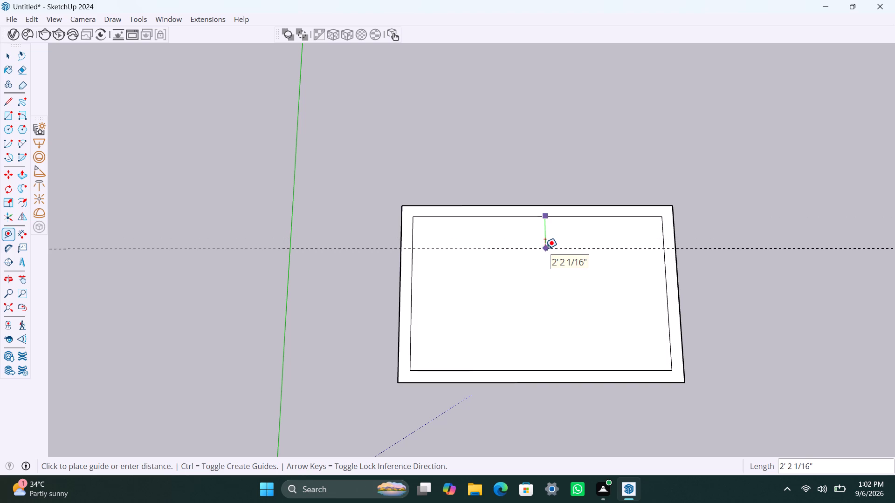
type("2'")
key("Return")
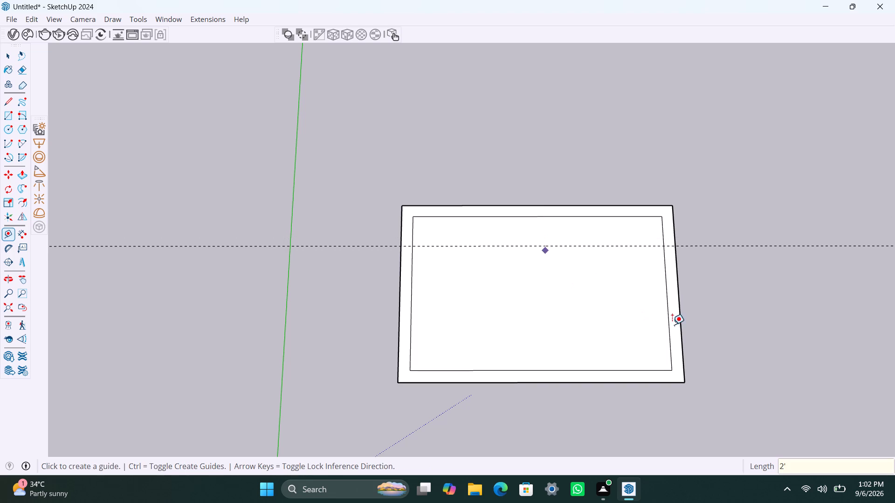
left_click(625, 372)
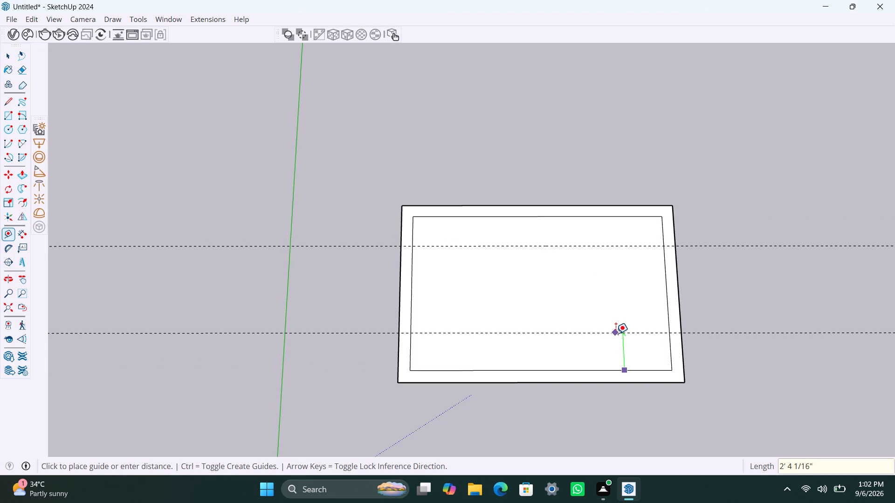
type("2'")
key("Return")
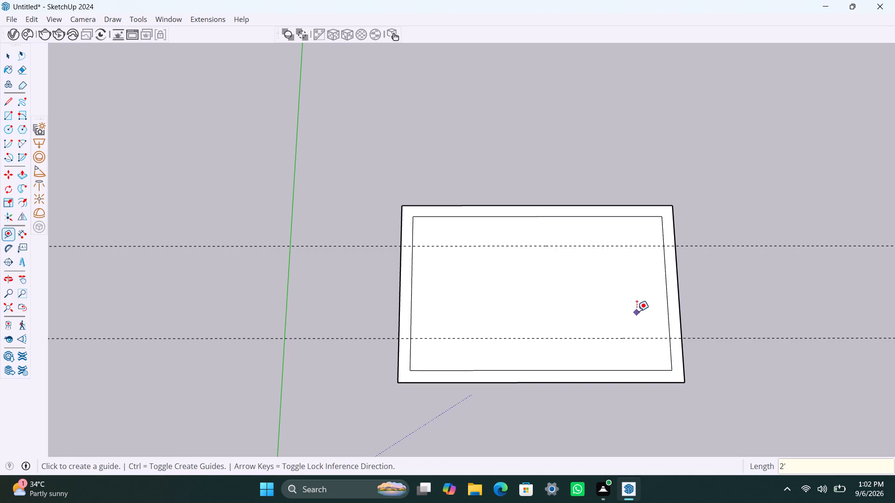
left_click(664, 286)
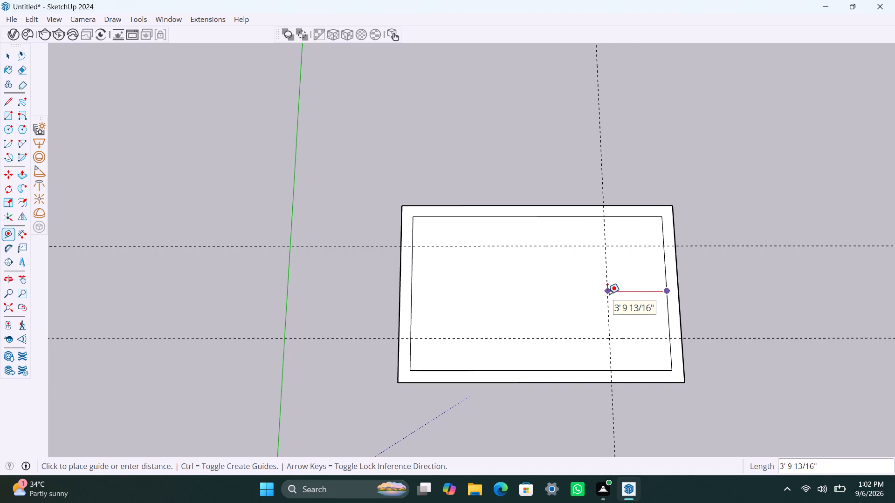
type("2'")
key("Return")
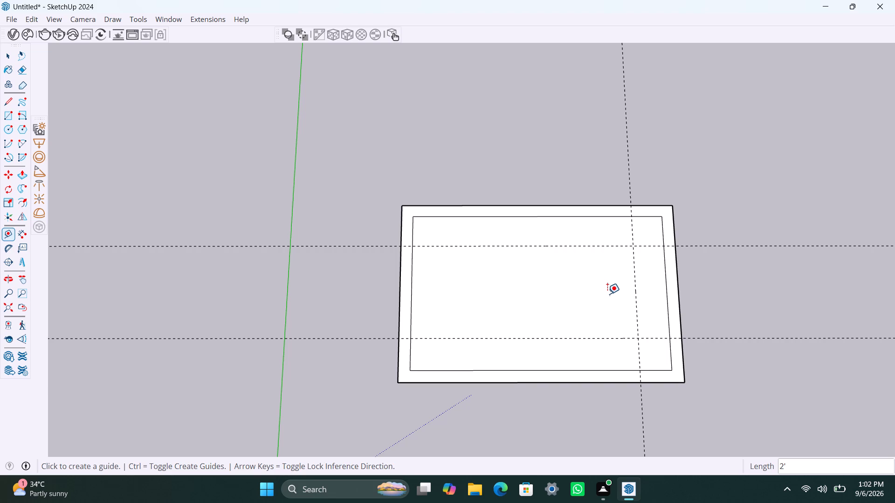
key("Escape")
Inside the floor group, draw a 6' by 2' rectangle between the guide intersections and the adjacent short inner edge.
key("space")
double_click(604, 289)
left_click(610, 288)
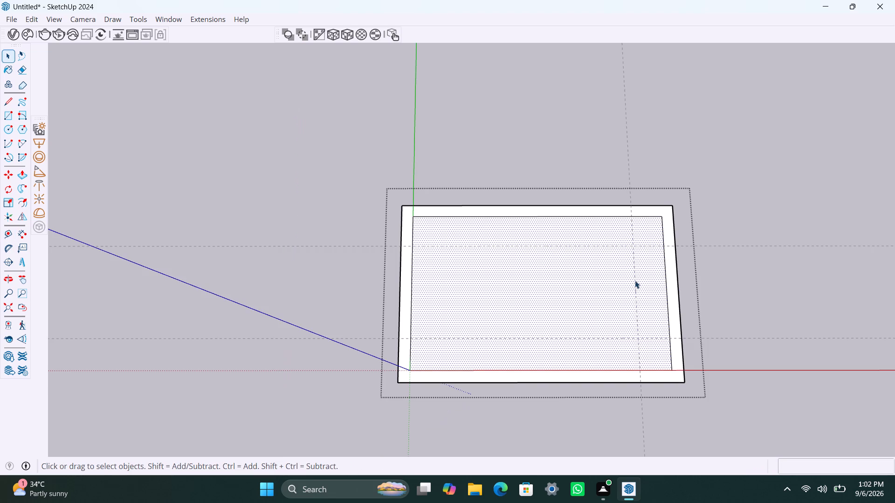
scroll(636, 278, "up", 3)
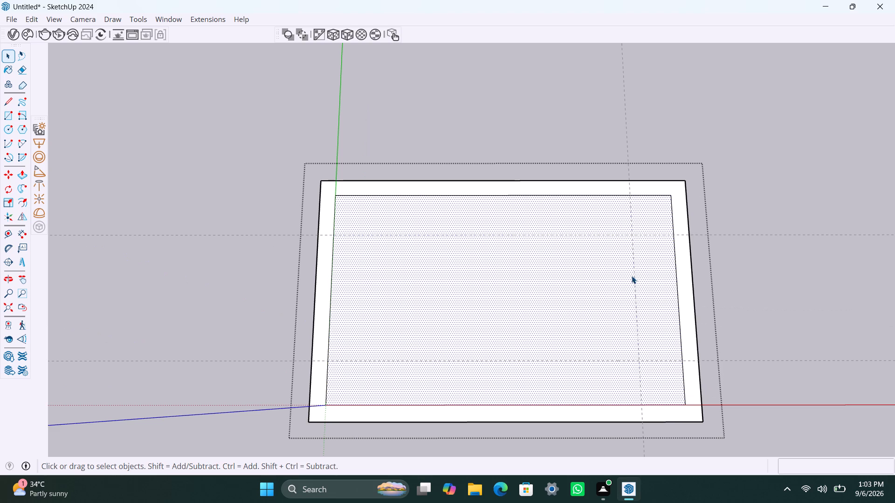
key("r")
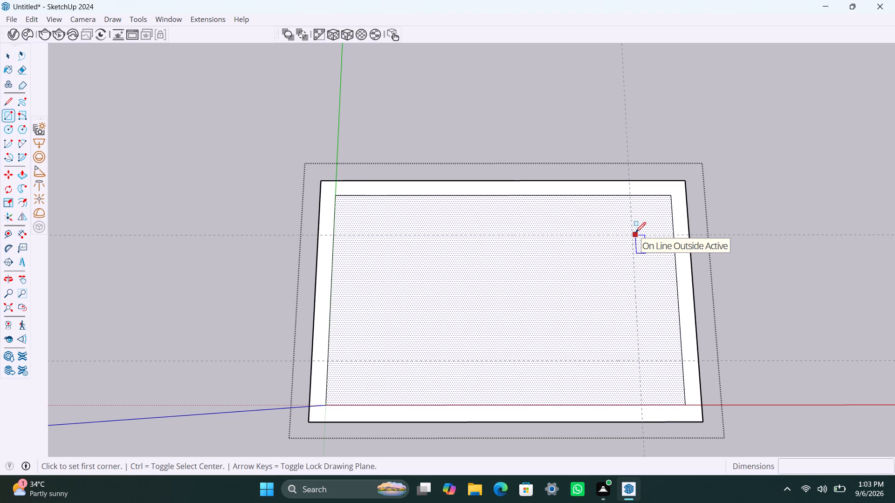
left_click(634, 233)
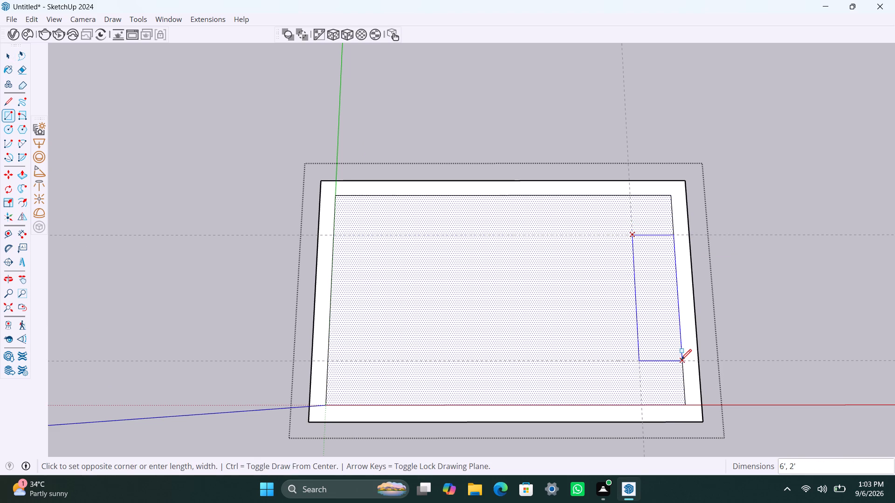
left_click(681, 360)
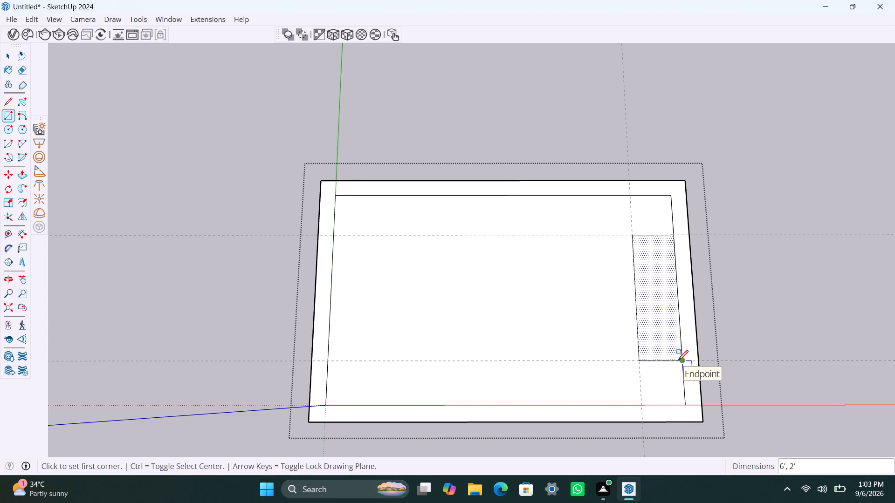
left_click(678, 360)
key("space")
Make a group from the 6' by 2' rectangle's face and its bounding edges.
double_click(661, 323)
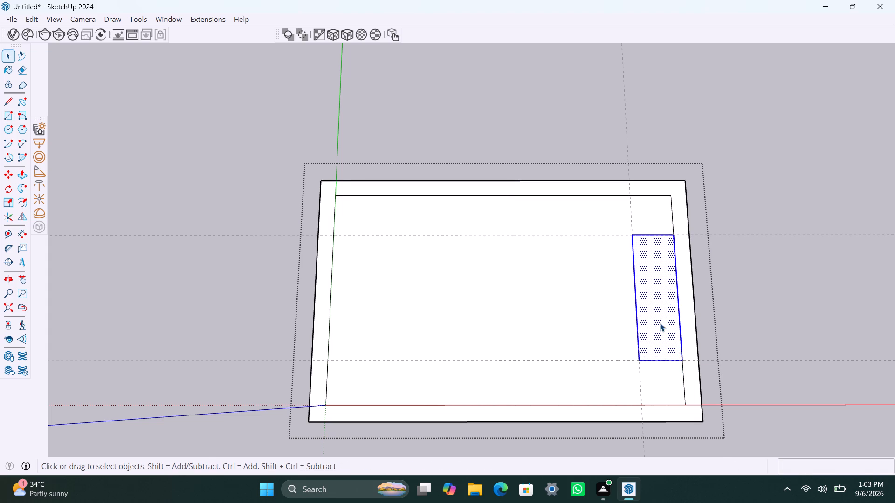
right_click(660, 324)
left_click(695, 138)
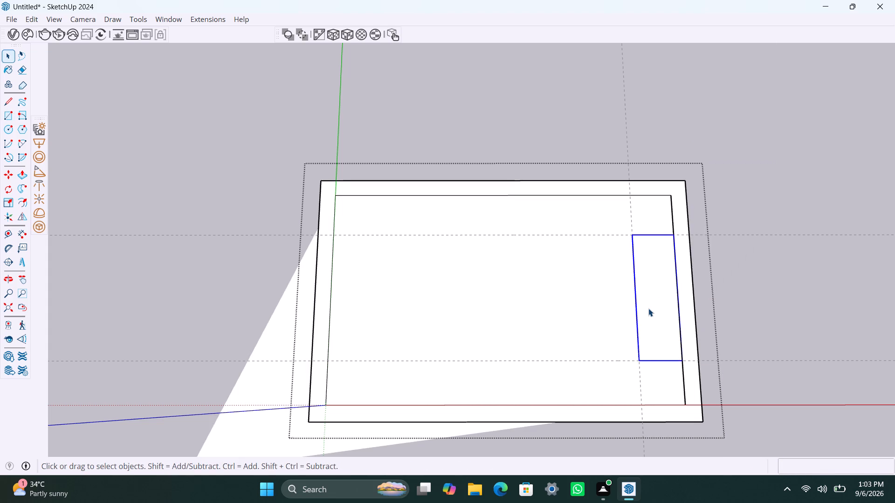
Inside the 6' by 2' rectangle's group, extrude the face upward by 2'2" and leave that group.
triple_click(648, 308)
left_click(648, 307)
left_click(650, 301)
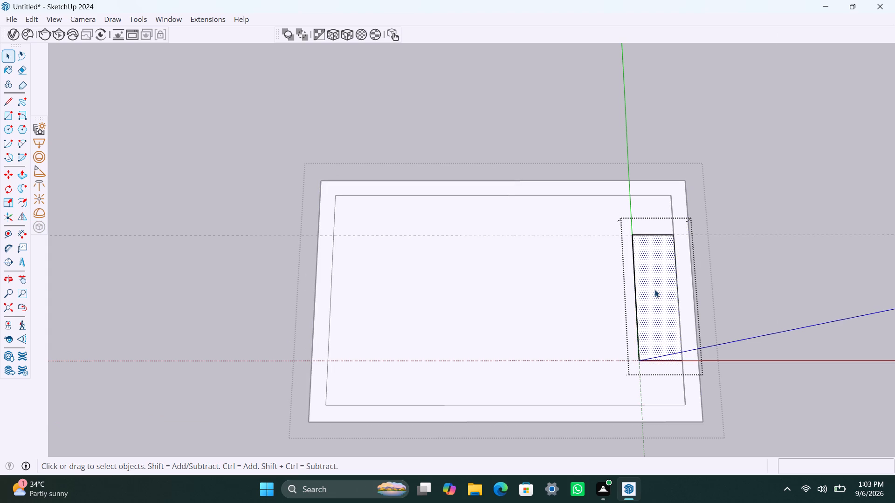
key("p")
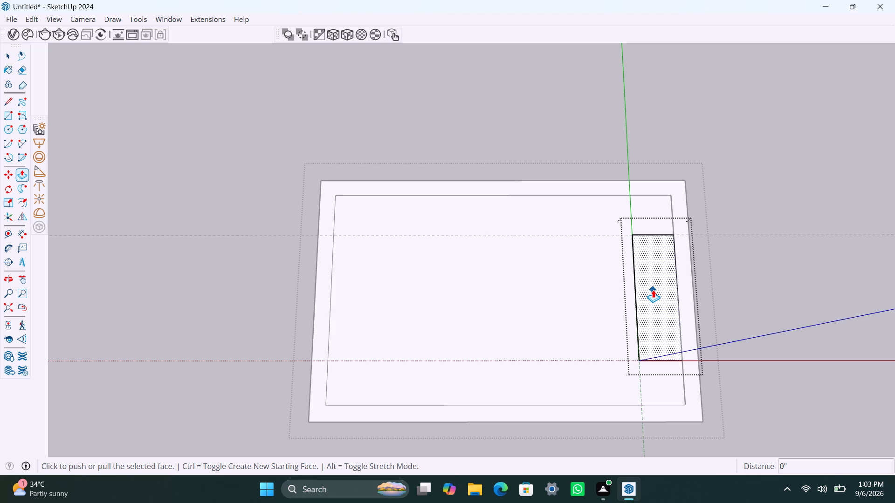
key("2")
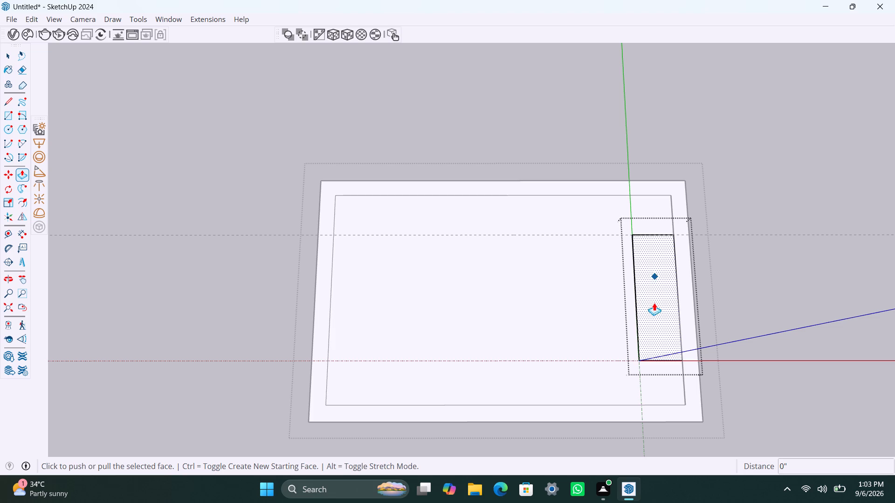
left_click(653, 307)
type("2'2\"")
key("Return")
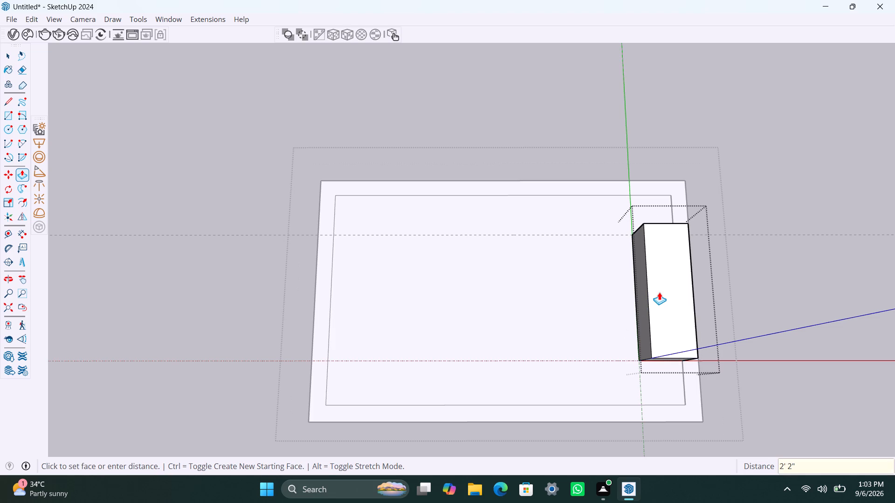
key("space")
left_click(620, 123)
Examine the extruded block and its position against the room's short wall from several angles.
scroll(499, 251, "down", 3)
middle_click_drag(426, 312, 420, 301)
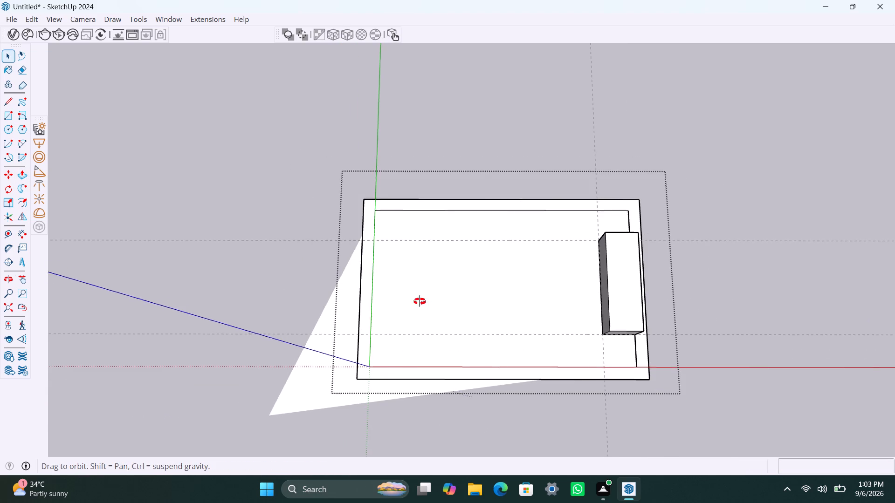
middle_click_drag(420, 301, 507, 238)
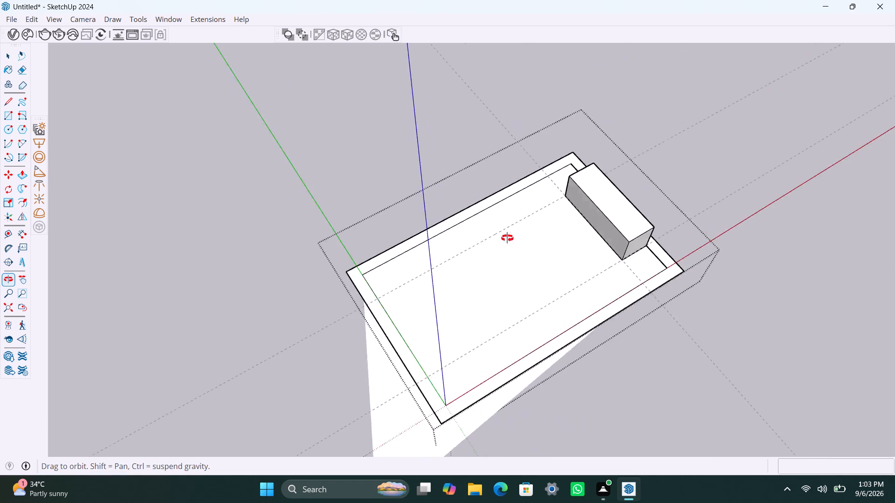
middle_click_drag(507, 238, 469, 235)
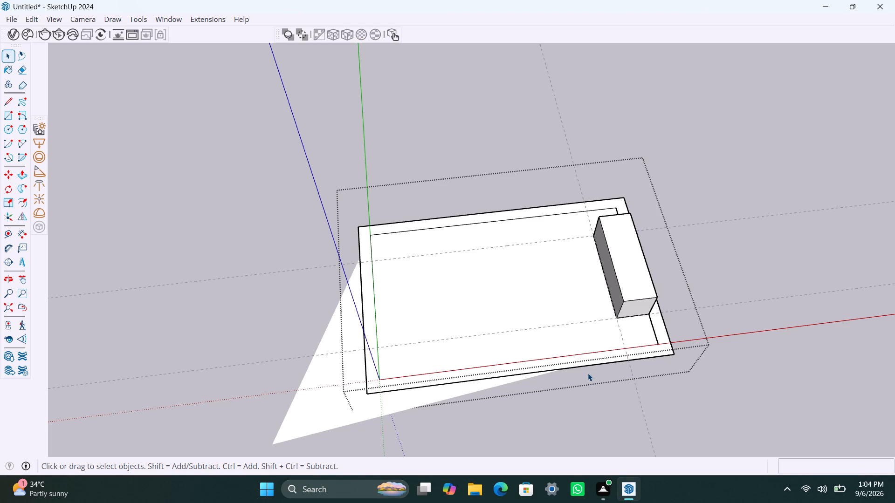
scroll(537, 284, "down", 3)
middle_click_drag(545, 304, 503, 309)
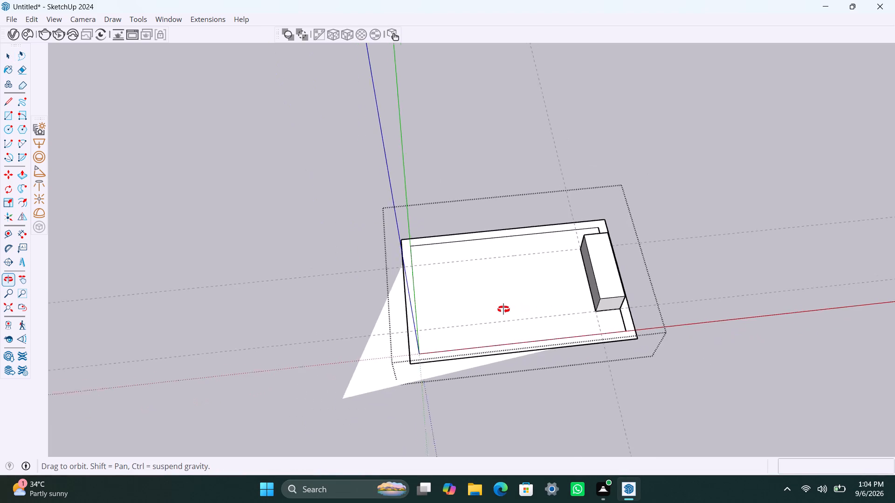
middle_click_drag(503, 309, 632, 295)
scroll(580, 275, "up", 7)
middle_click_drag(576, 287, 540, 272)
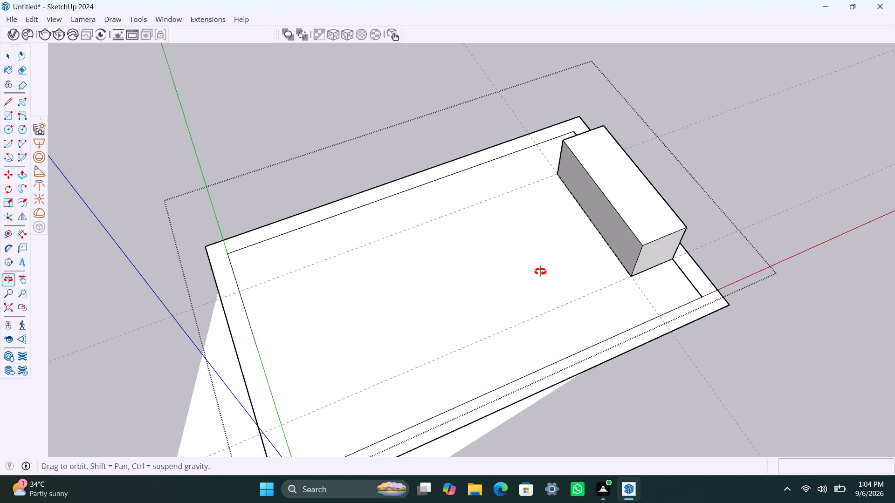
middle_click_drag(540, 272, 538, 270)
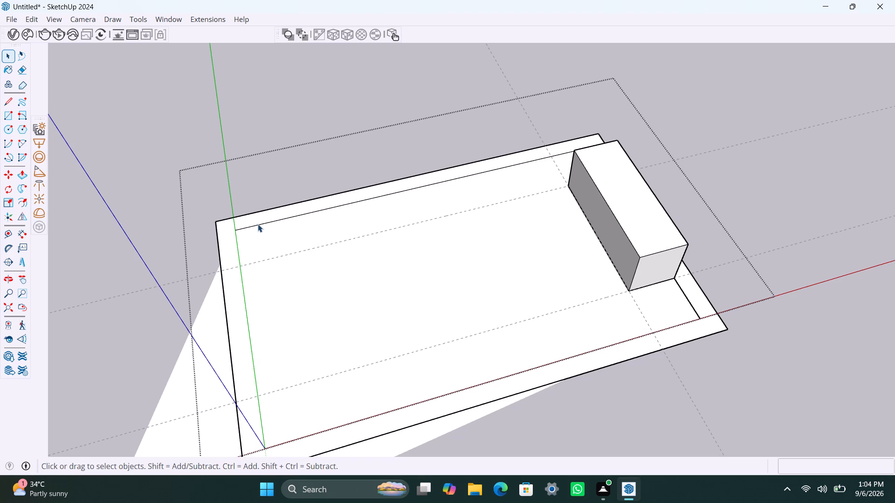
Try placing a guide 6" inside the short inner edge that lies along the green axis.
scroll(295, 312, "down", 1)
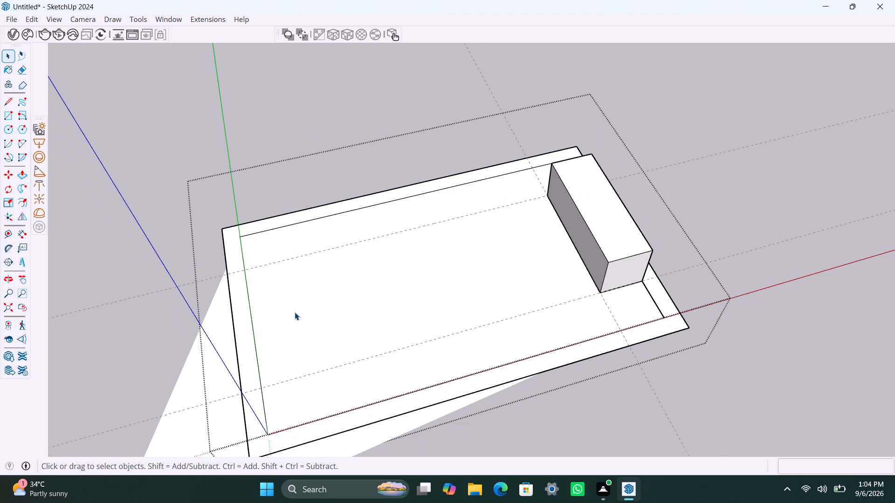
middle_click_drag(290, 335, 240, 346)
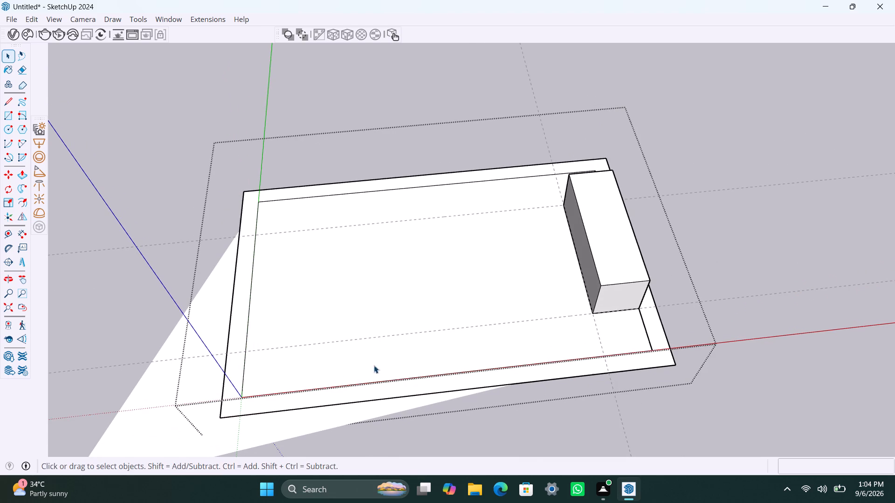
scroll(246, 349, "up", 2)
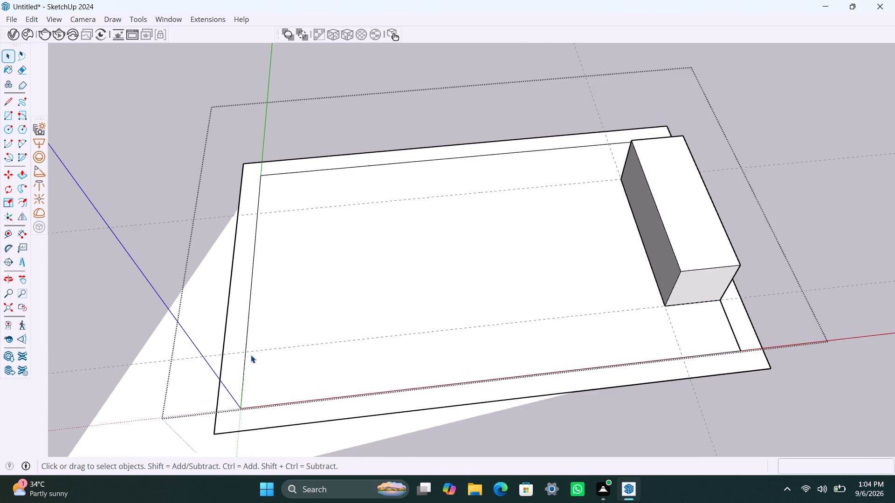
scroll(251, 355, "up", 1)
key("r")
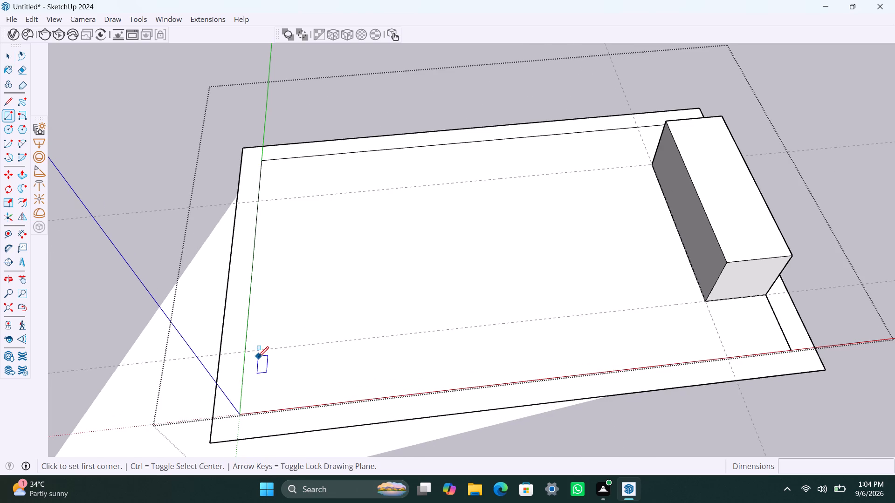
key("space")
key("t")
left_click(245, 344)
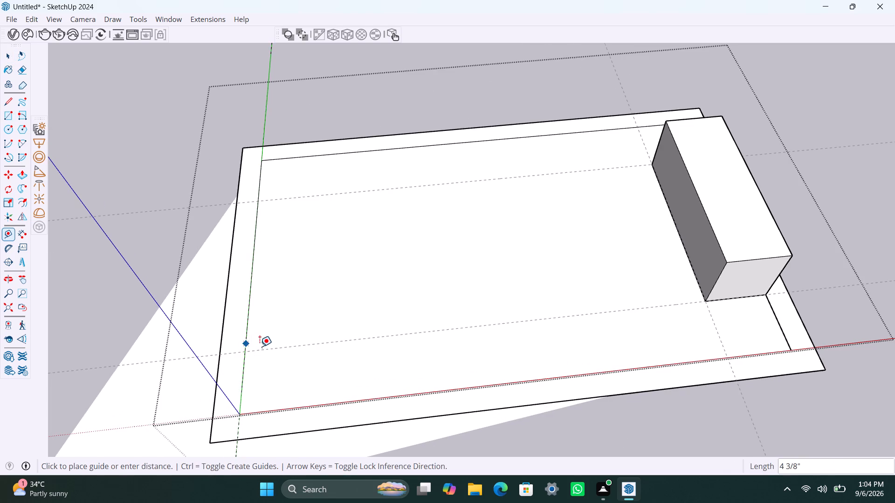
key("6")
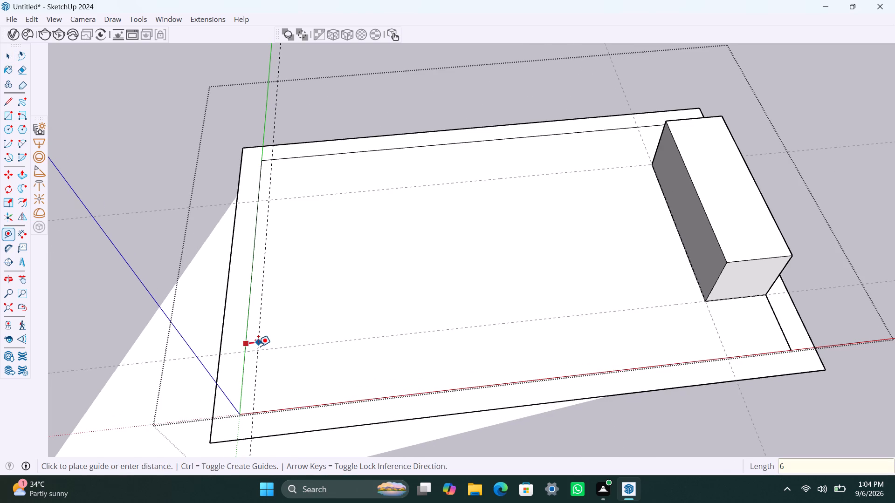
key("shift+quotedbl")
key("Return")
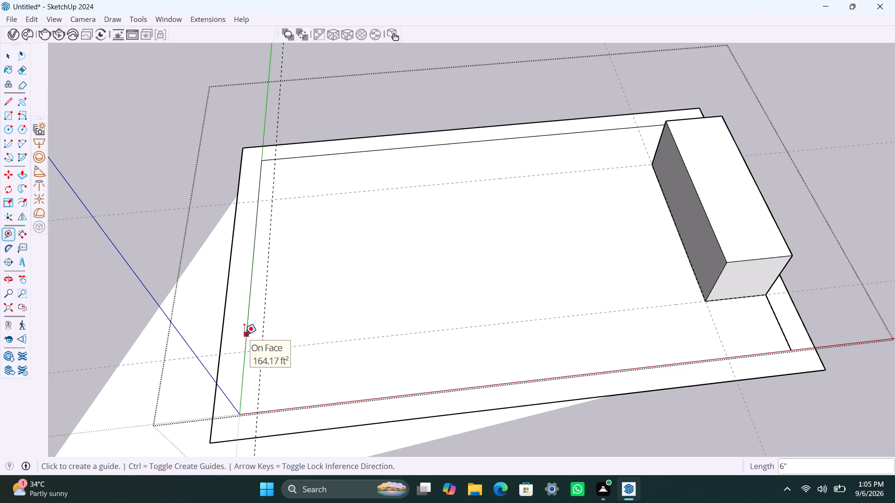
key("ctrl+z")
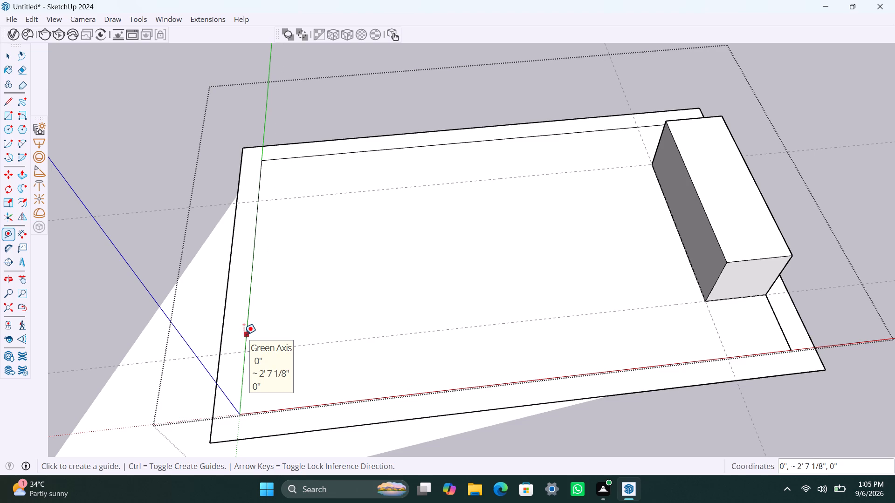
Place a guide 14'4" from the block's room-facing base edge, toward the short wall along the green axis.
left_click(695, 283)
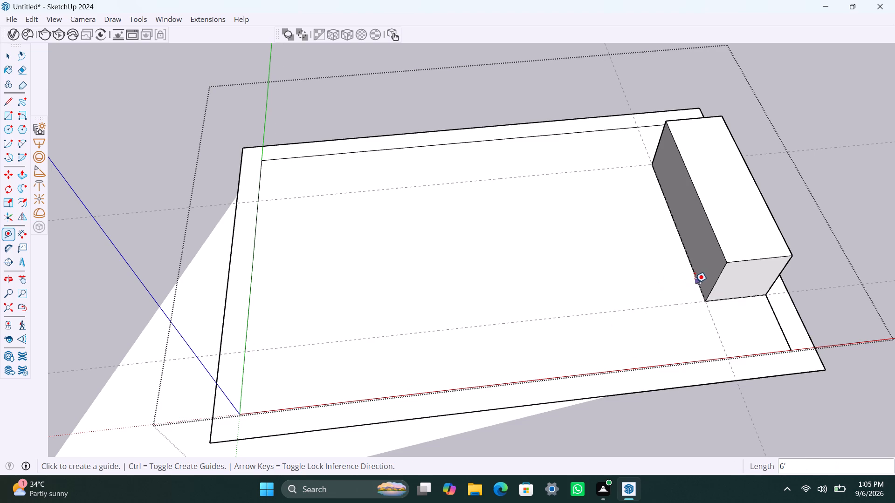
type("14'")
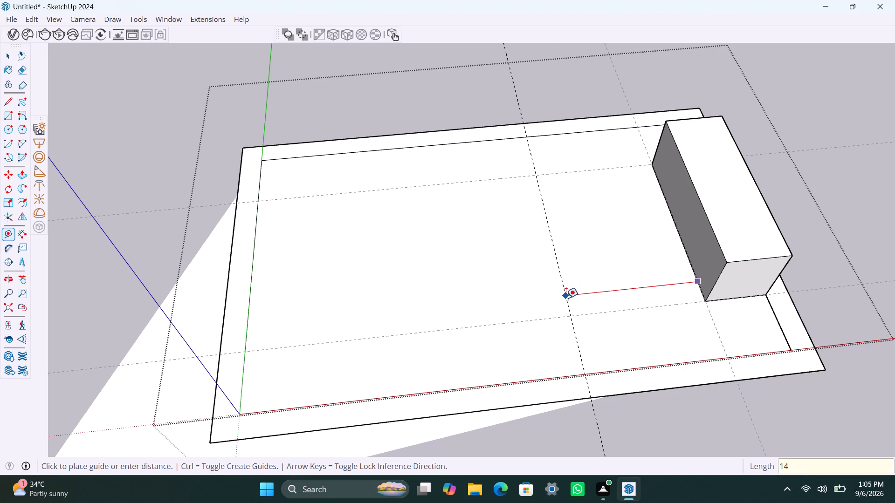
type("4\"")
key("Return")
key("space")
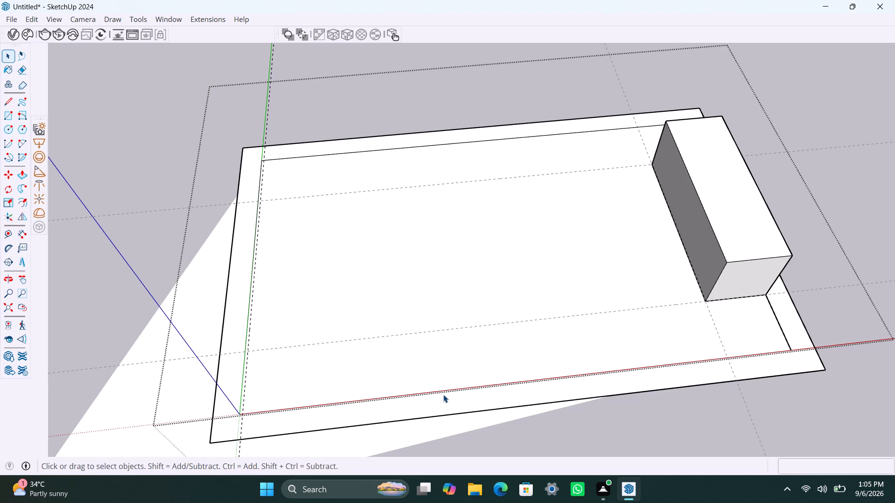
Draw a 16'4" by 2' rectangle along the red-axis inner edge, from the new guide's intersection to the far inner corner.
scroll(241, 421, "up", 11)
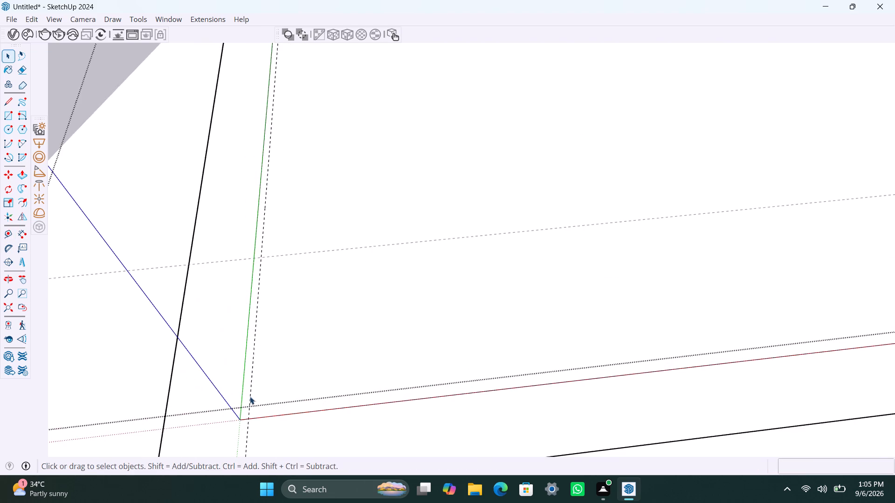
scroll(251, 395, "down", 10)
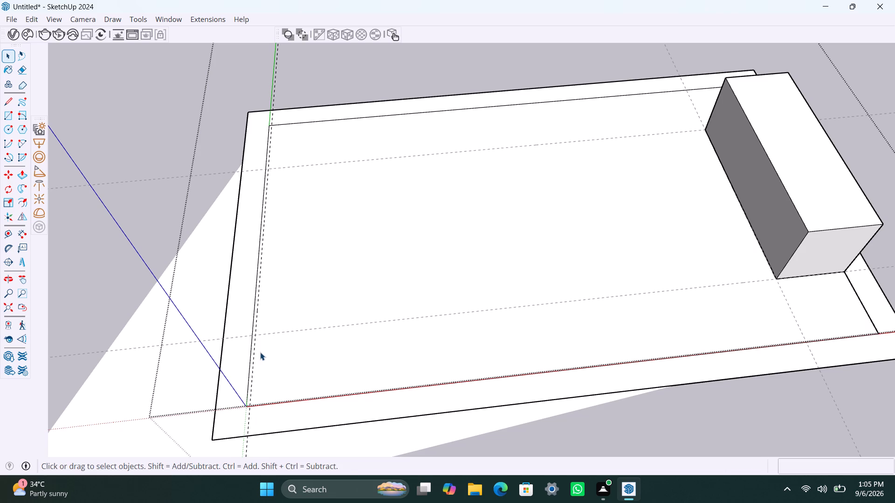
key("r")
left_click(255, 334)
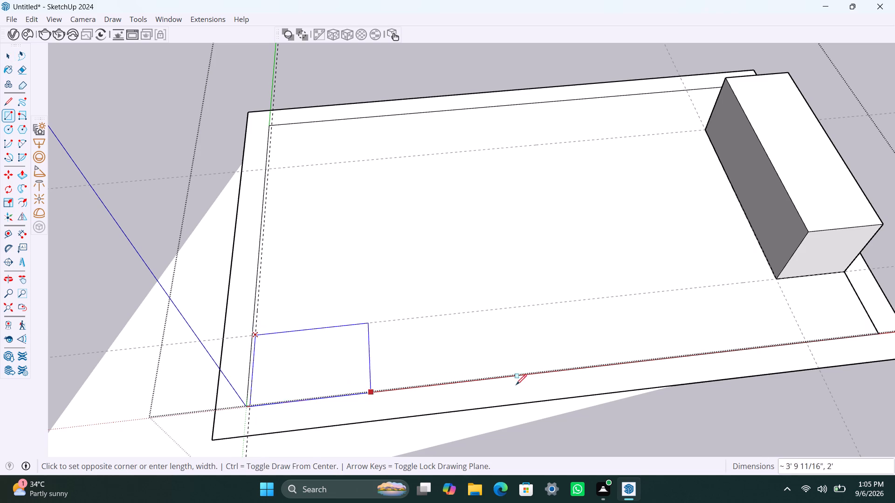
left_click(877, 334)
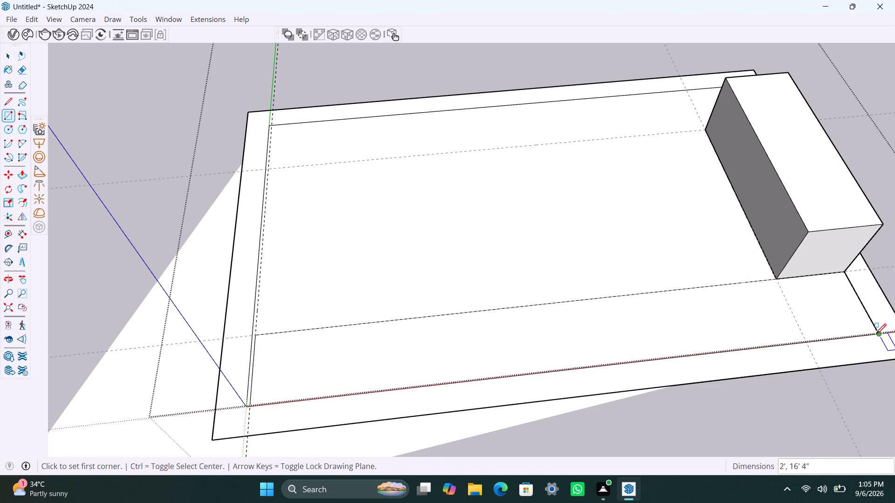
key("space")
Make a group from the 16'4" by 2' rectangle's face and its bounding edges.
double_click(686, 351)
left_click(682, 346)
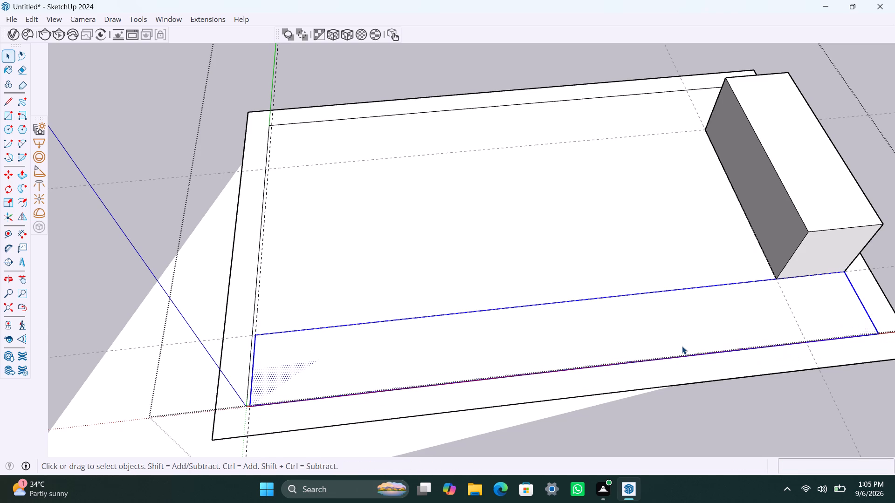
double_click(681, 346)
right_click(681, 346)
left_click(729, 163)
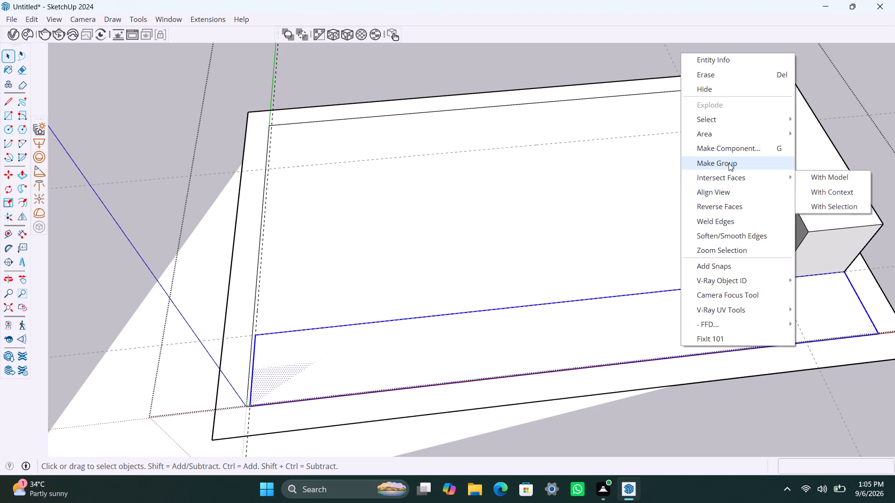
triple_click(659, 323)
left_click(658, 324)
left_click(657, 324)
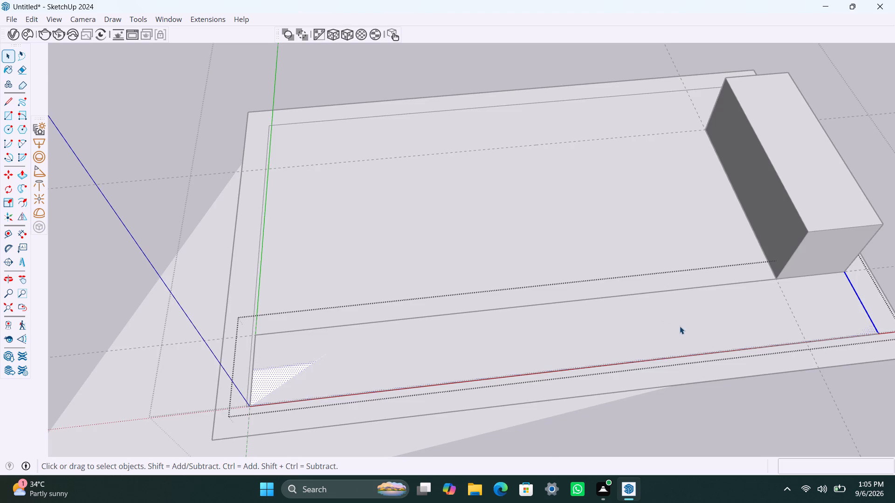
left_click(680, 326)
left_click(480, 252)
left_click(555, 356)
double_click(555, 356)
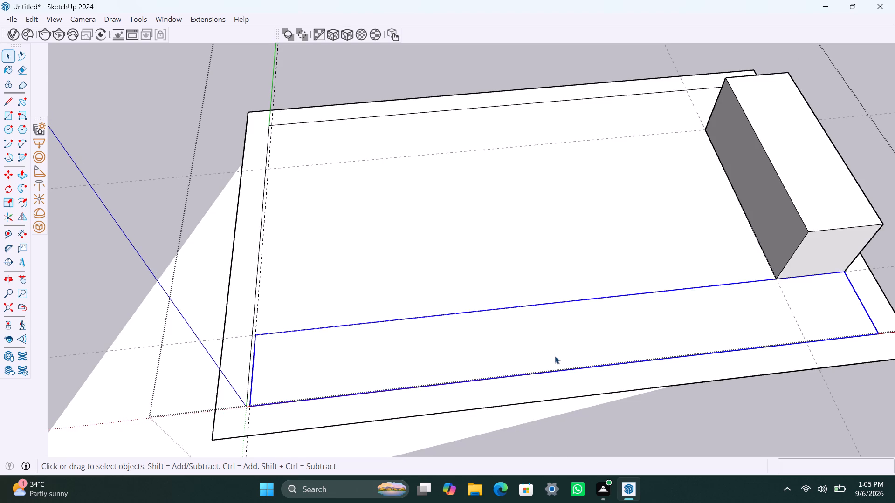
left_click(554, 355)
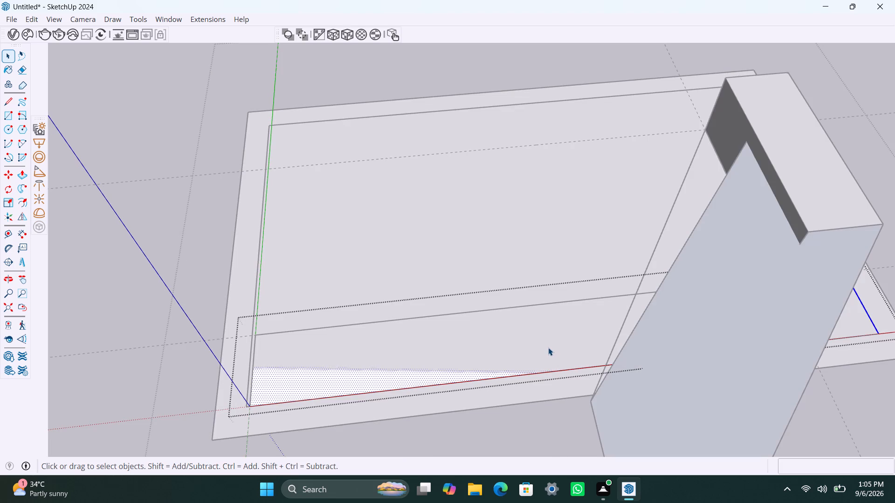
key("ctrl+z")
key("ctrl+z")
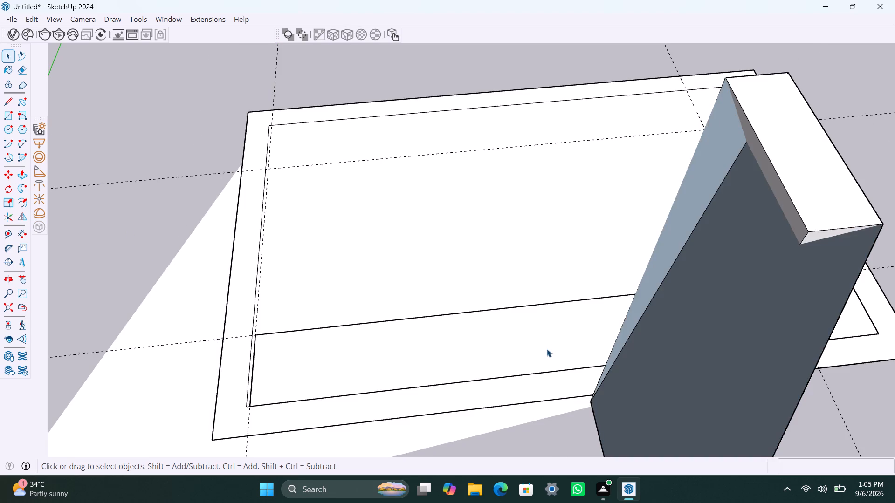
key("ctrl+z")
Extrude the 16'4" by 2' strip upward 2'2" inside its group.
double_click(607, 337)
double_click(613, 333)
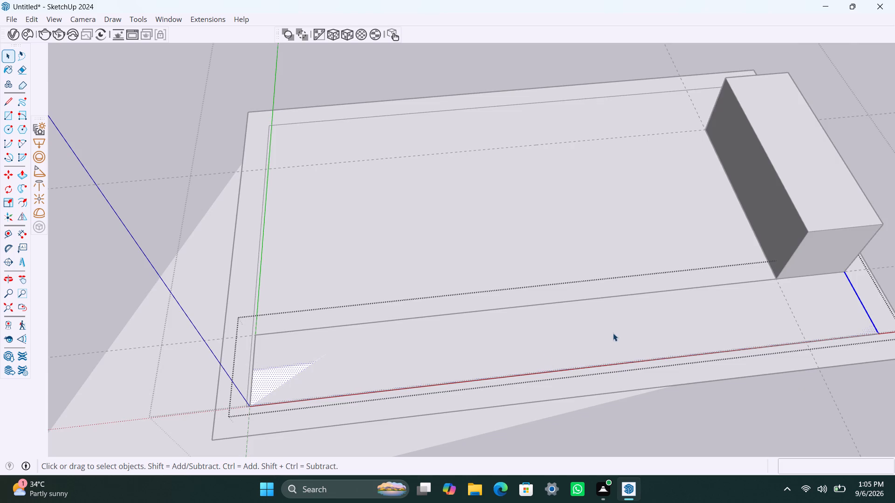
left_click(146, 158)
left_click(403, 330)
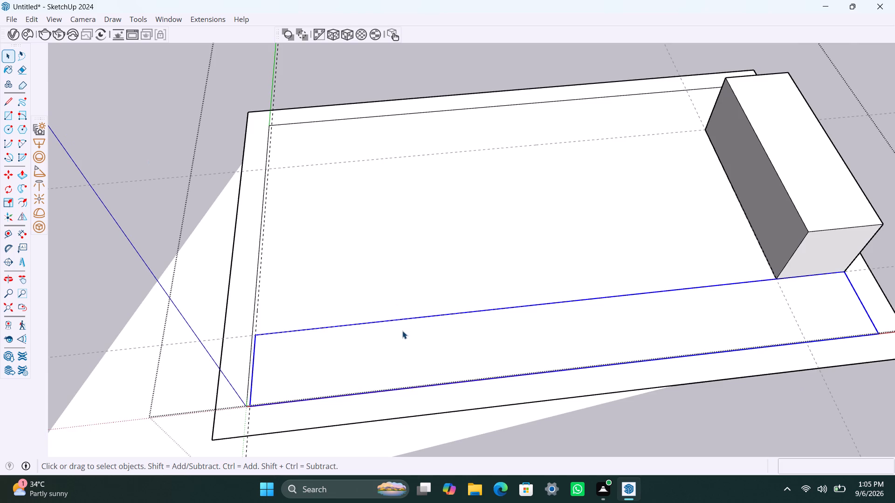
double_click(402, 331)
left_click(402, 331)
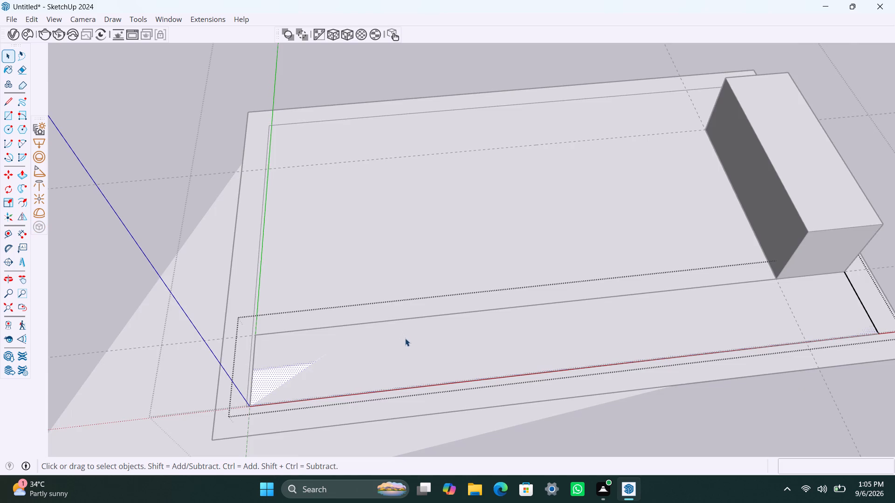
key("p")
left_click(405, 338)
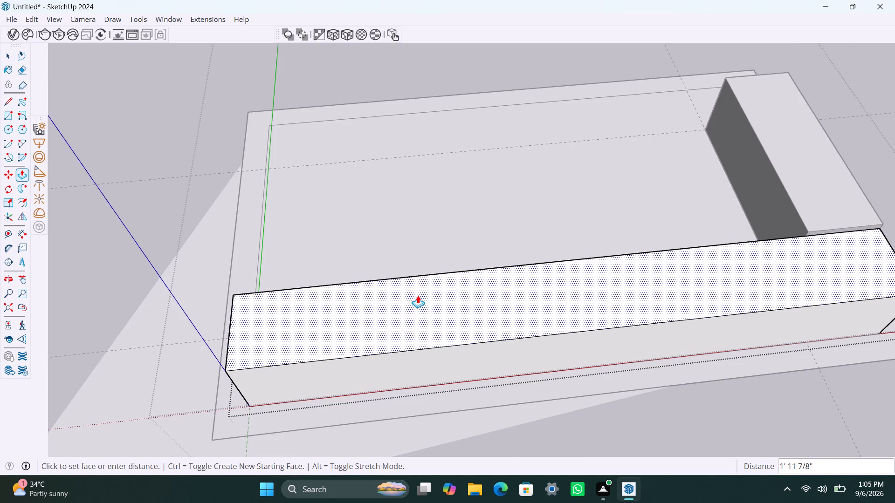
key("2")
type("'2\"")
key("Return")
key("space")
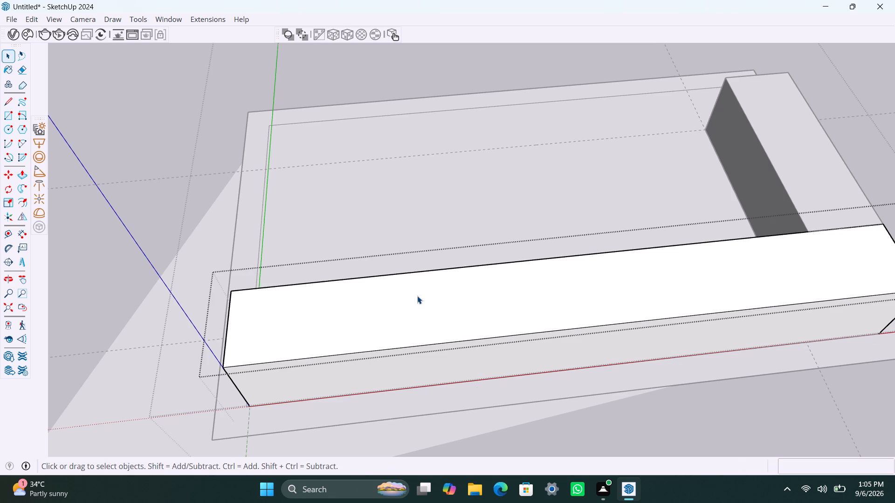
left_click(158, 202)
Place a guide 12'5" from the guide along the short block's room-facing base edge, toward the opposite short wall.
scroll(158, 238, "down", 8)
middle_click_drag(140, 357, 161, 366)
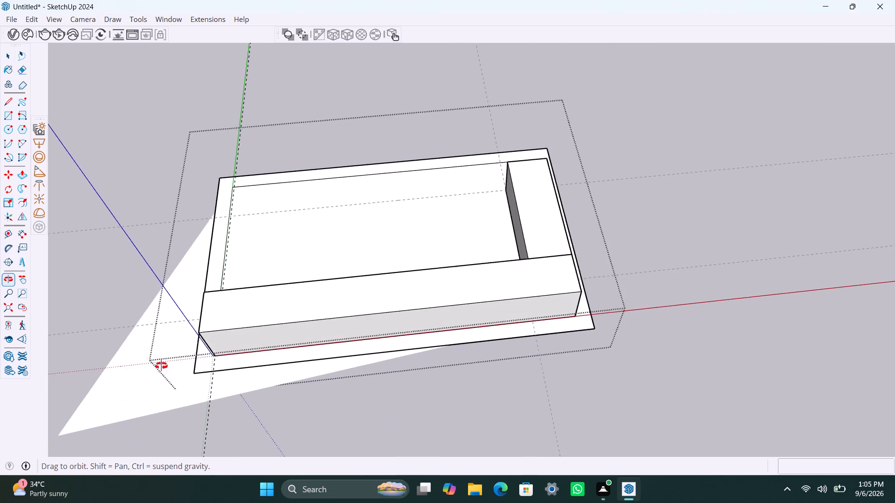
middle_click_drag(161, 366, 592, 310)
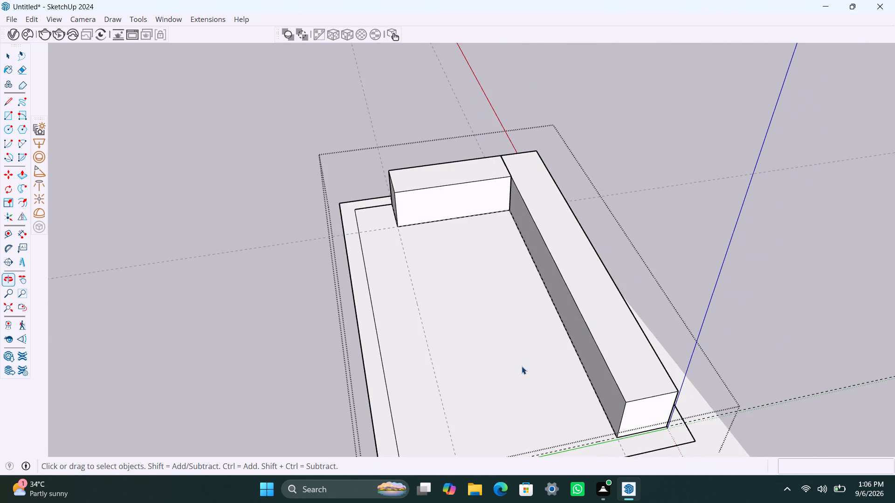
scroll(390, 308, "up", 1)
middle_click_drag(482, 364, 284, 363)
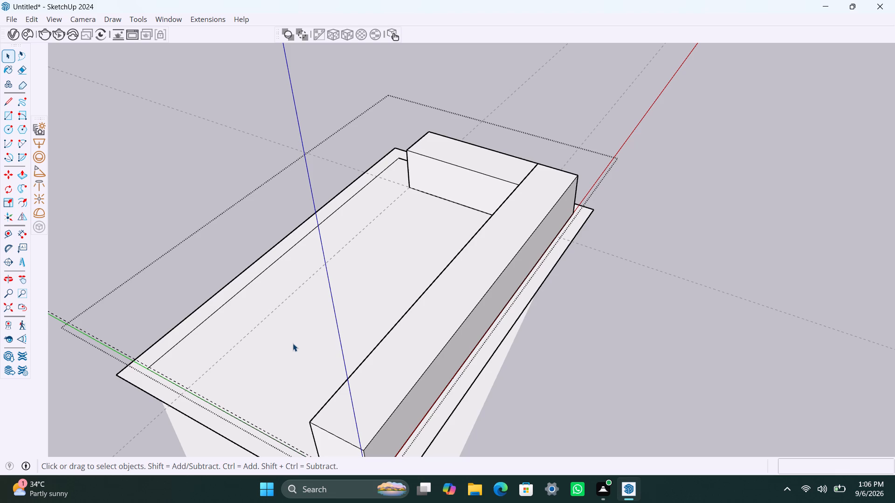
middle_click_drag(389, 252, 111, 296)
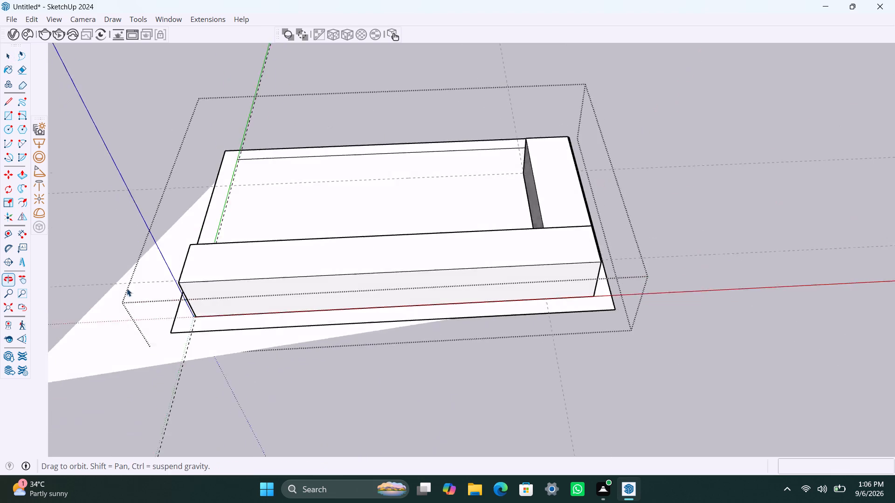
scroll(444, 168, "up", 2)
middle_click_drag(430, 194, 453, 285)
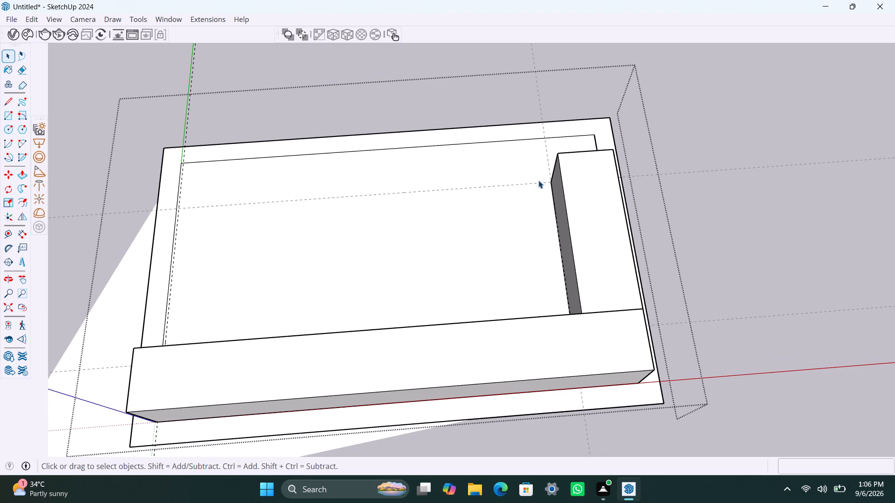
key("t")
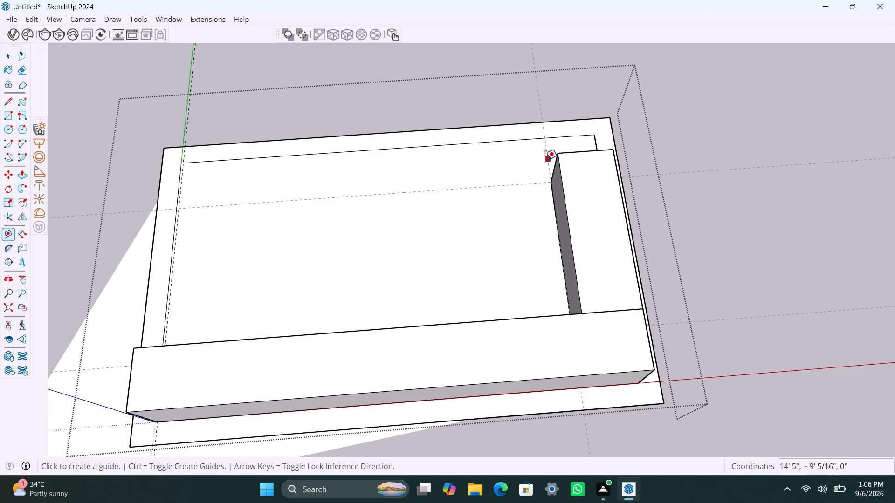
left_click(545, 160)
key("1")
type("2'")
type("5\"")
key("Return")
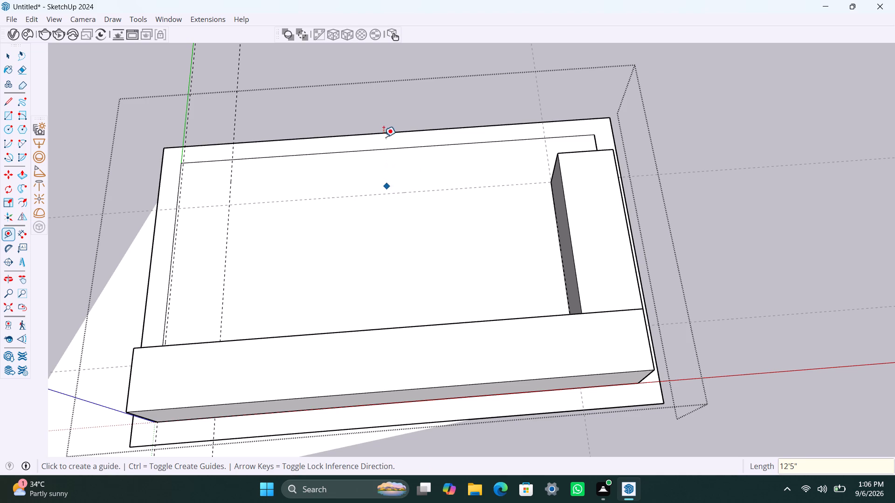
key("space")
Draw a 12'5"-long rectangle from the new guide's intersection with the free long inner edge to the short block's near base corner.
key("r")
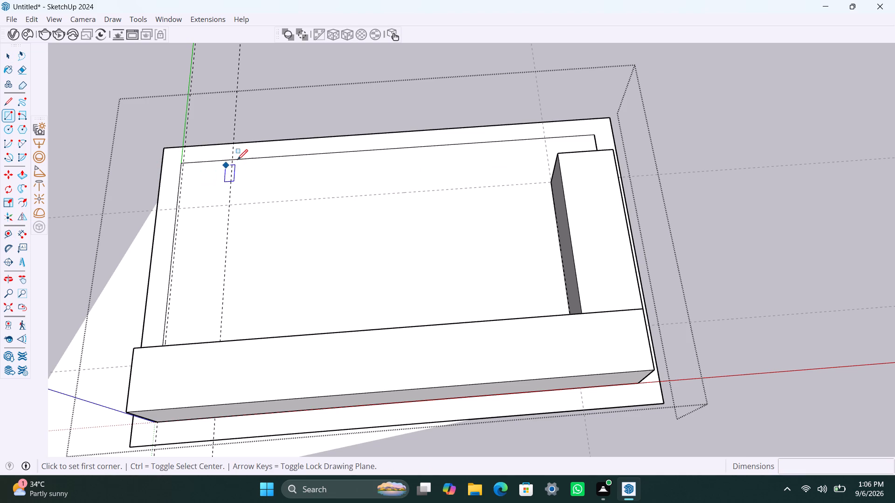
left_click(233, 160)
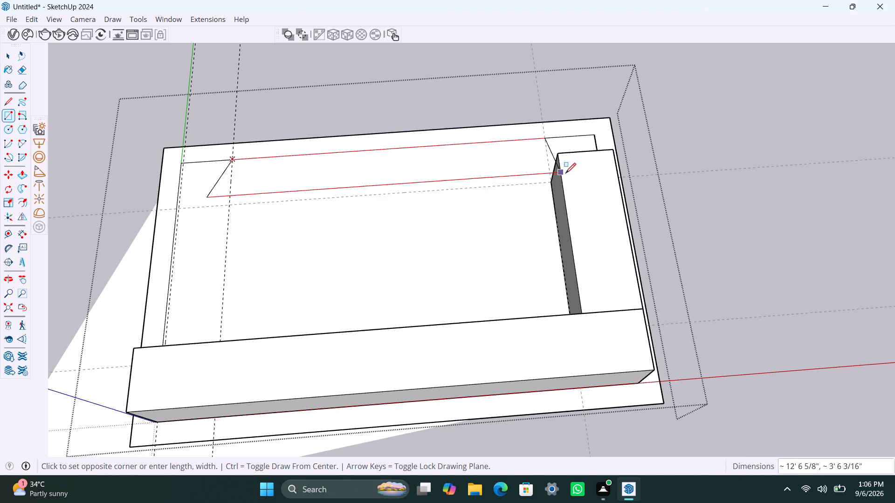
left_click(555, 180)
key("space")
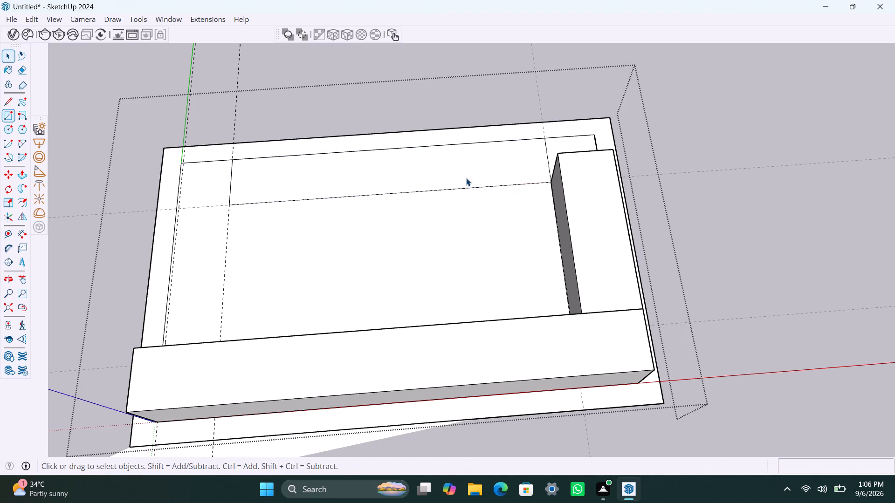
Make a group from the 12'5"-long rectangle's face and its bounding edges.
double_click(466, 178)
right_click(465, 178)
left_click(505, 284)
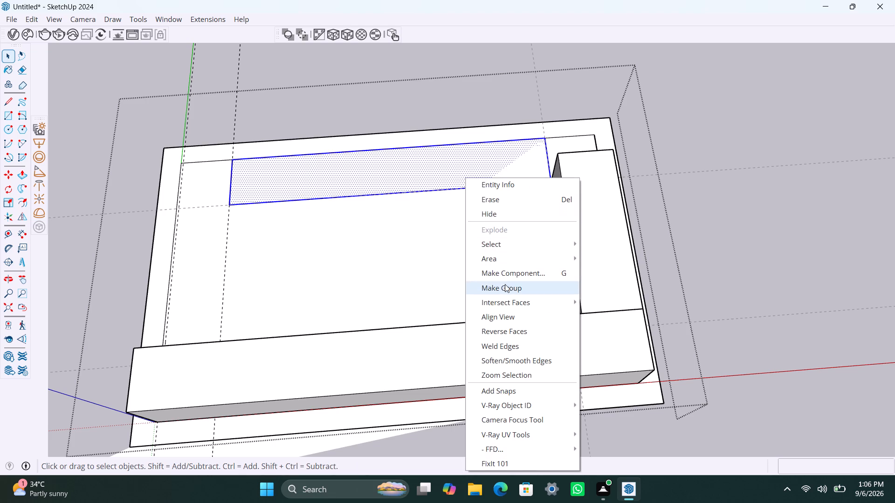
Extrude the 12'5"-long rectangle upward 2'2" inside its group, level with the top of the short block.
double_click(473, 175)
left_click(472, 175)
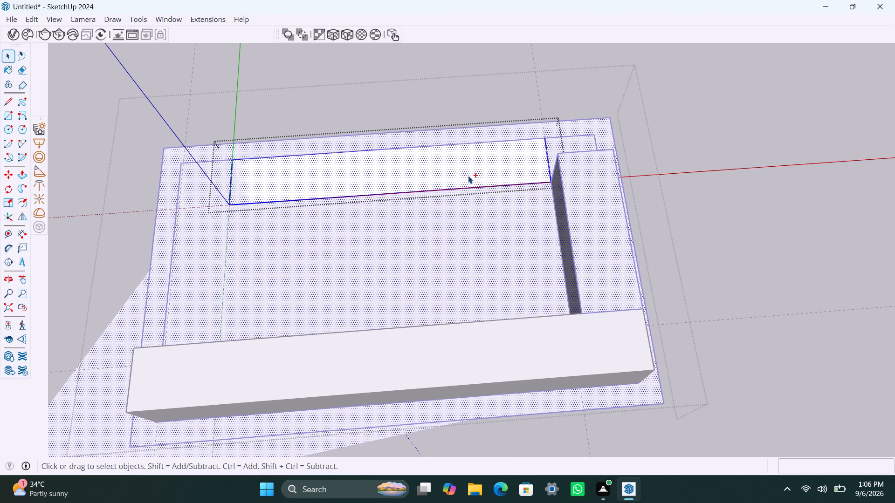
left_click(461, 173)
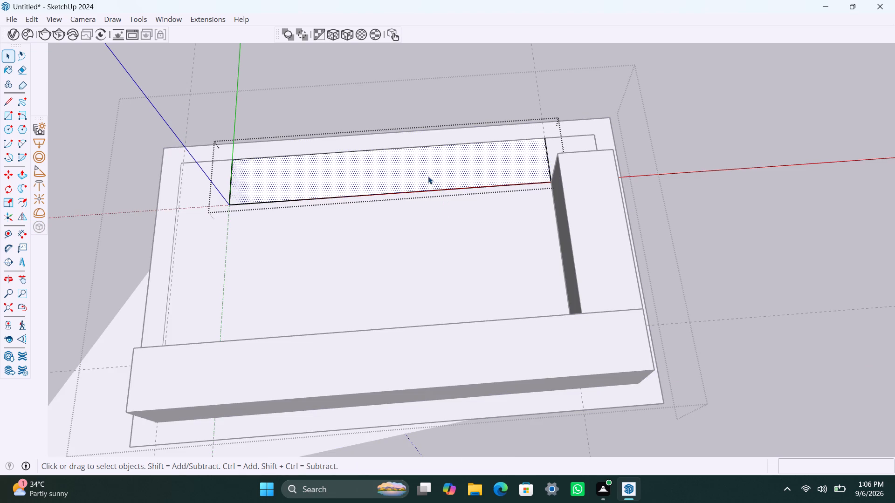
key("p")
left_click(426, 176)
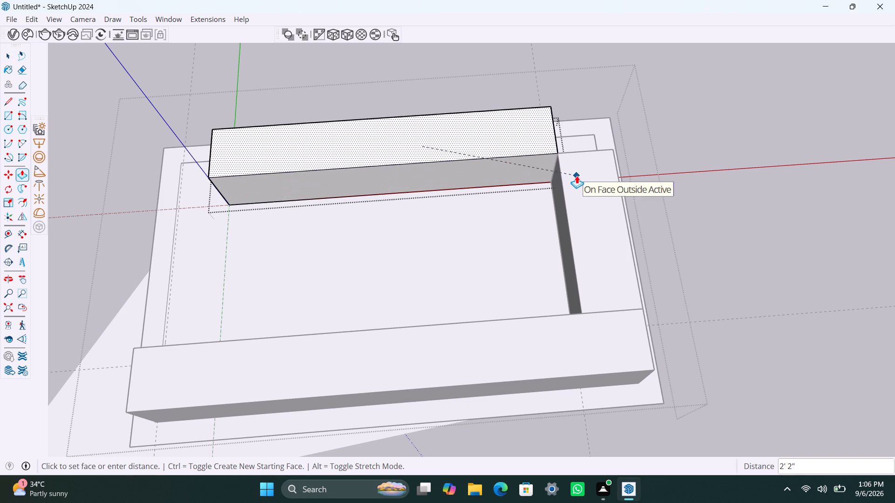
left_click(577, 176)
key("space")
Extend the new block's end face beside the short block by 2', flush with the short block's outer side.
scroll(687, 228, "down", 4)
middle_click_drag(698, 289, 473, 297)
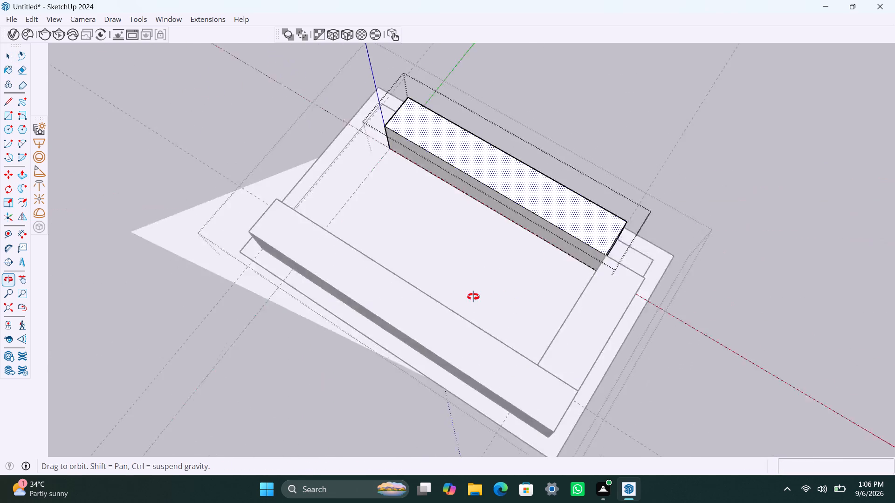
middle_click_drag(473, 297, 226, 278)
scroll(526, 358, "up", 4)
middle_click_drag(513, 380, 491, 338)
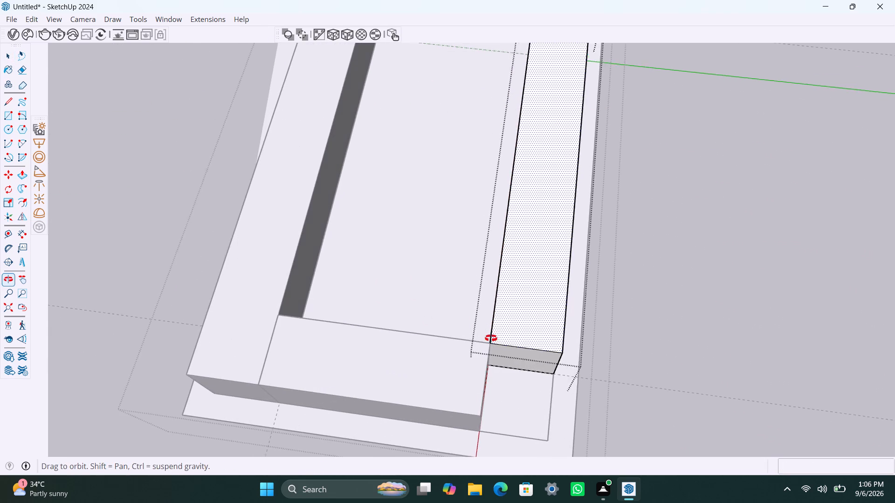
middle_click_drag(491, 338, 479, 318)
scroll(518, 340, "up", 3)
left_click(515, 374)
key("p")
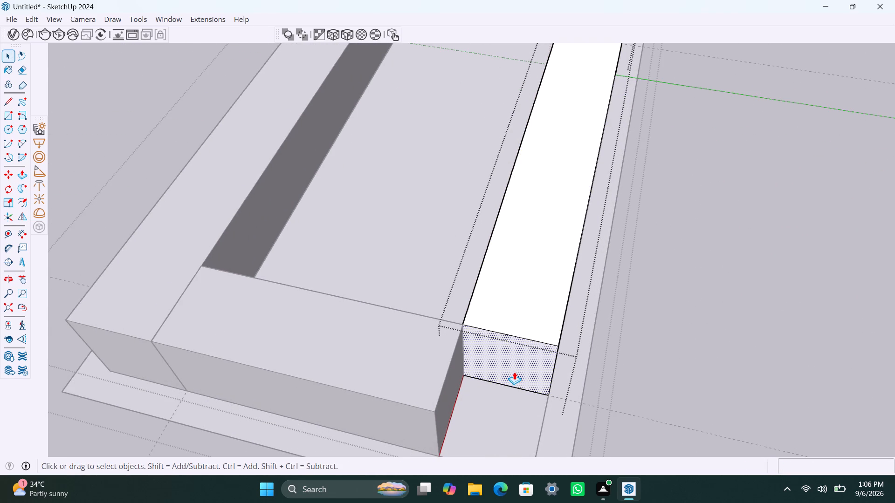
left_click(514, 371)
left_click(425, 429)
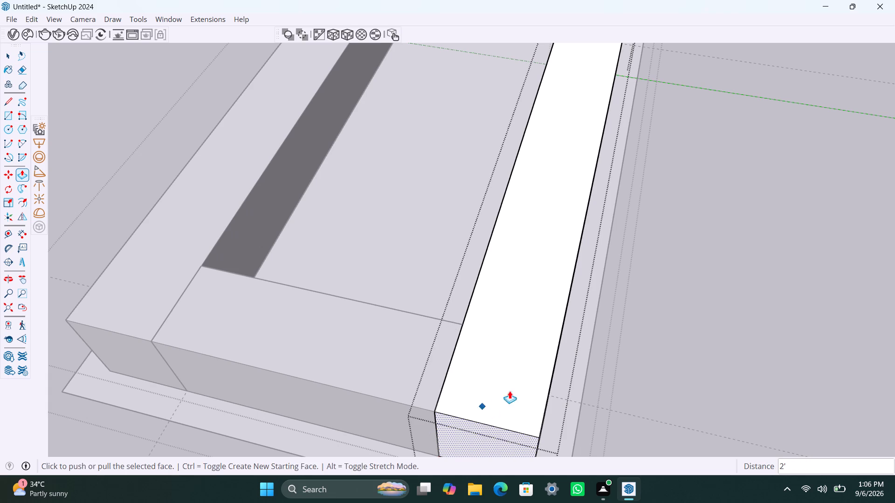
key("space")
left_click(600, 343)
Leave the enclosing room group and delete all guides from the model.
scroll(536, 311, "down", 14)
middle_click_drag(689, 329, 146, 373)
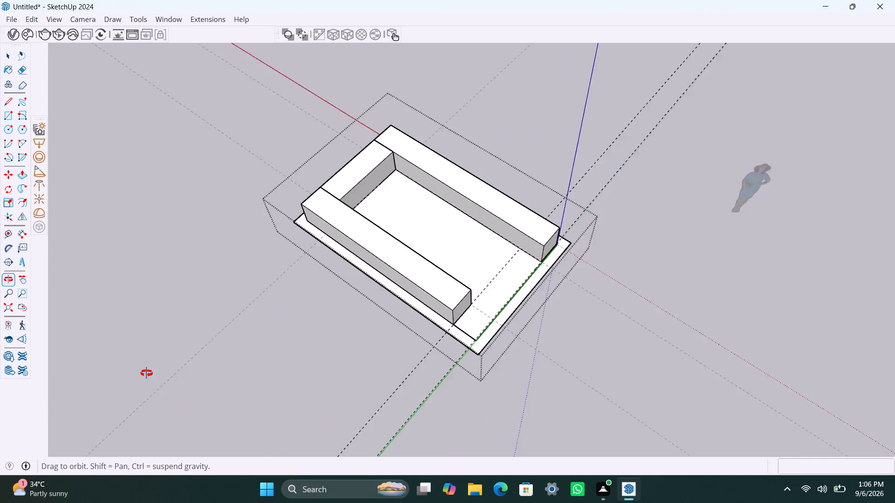
middle_click_drag(146, 373, 248, 357)
left_click(555, 327)
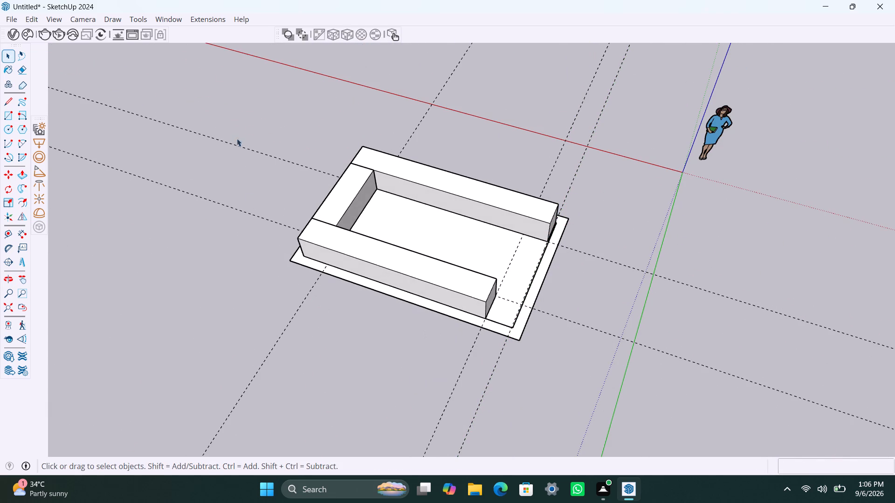
scroll(358, 359, "down", 2)
middle_click_drag(334, 381, 420, 398)
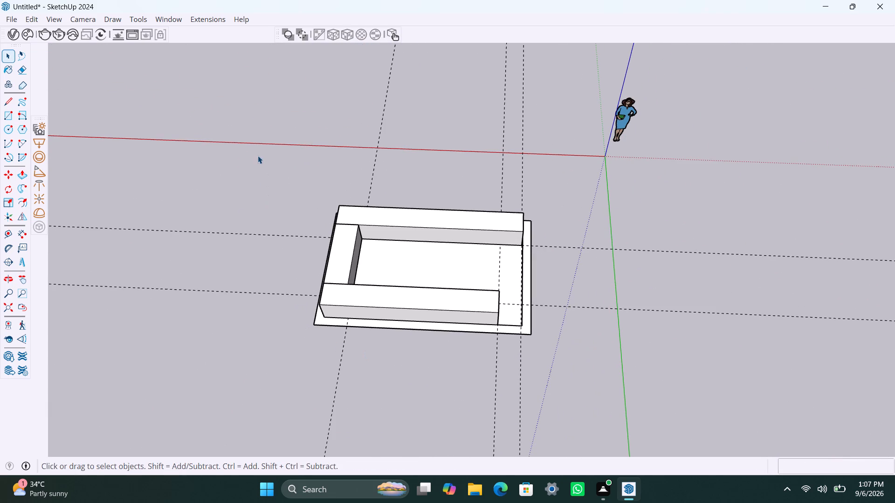
left_click(256, 136)
left_click(615, 194)
left_click(31, 16)
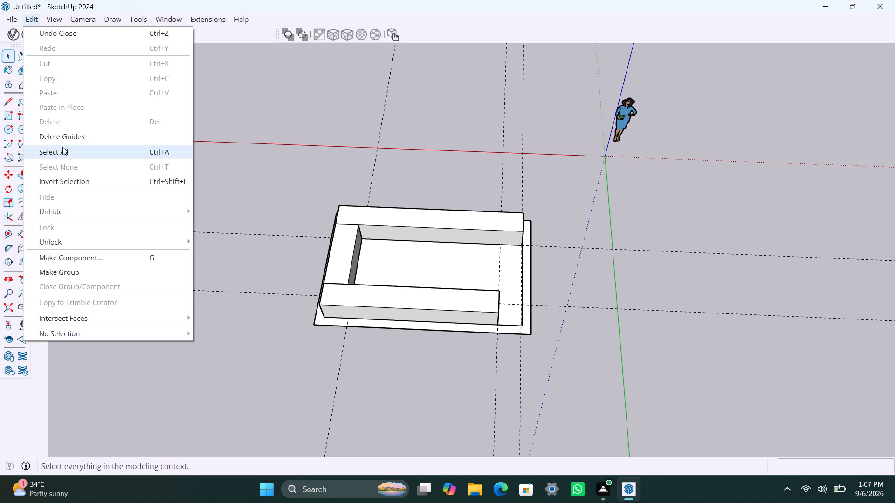
left_click(67, 138)
left_click(251, 131)
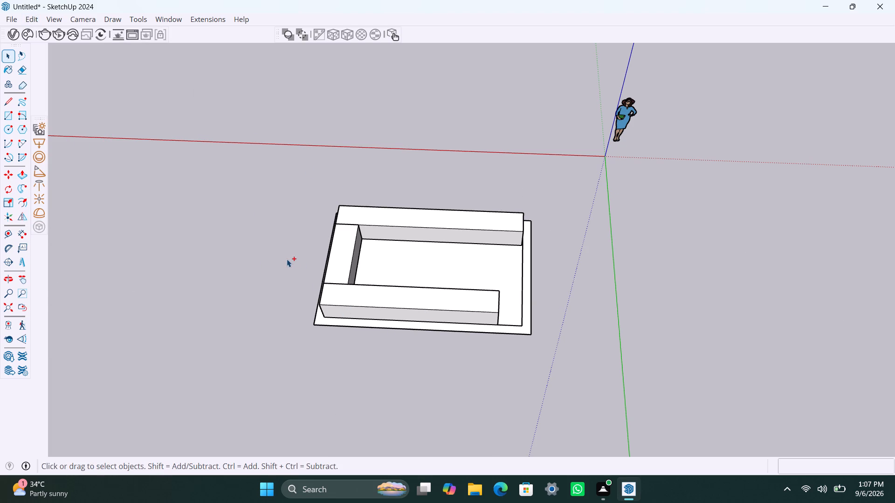
Save the model as "A. kitchen" in the sketch up folder inside Documents > internship.
key("ctrl+s")
left_click_drag(123, 207, 123, 207)
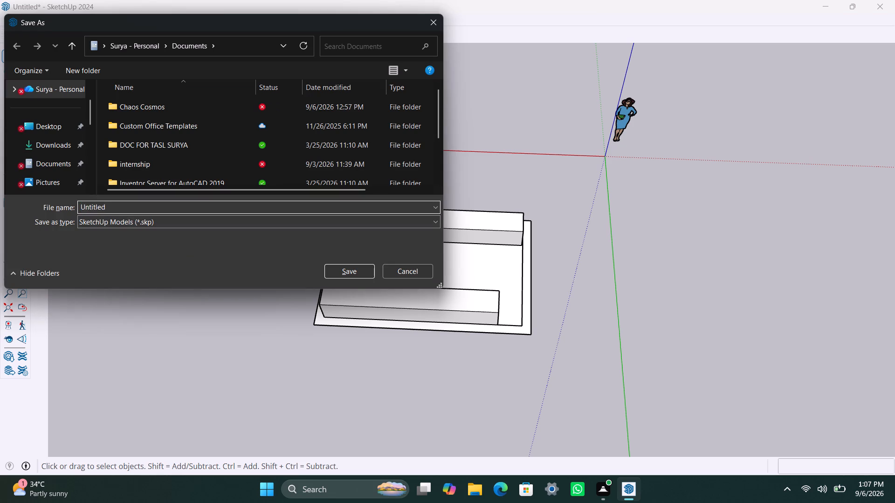
left_click_drag(123, 207, 42, 210)
key("k")
key("i")
key("t")
key("c")
type("hen")
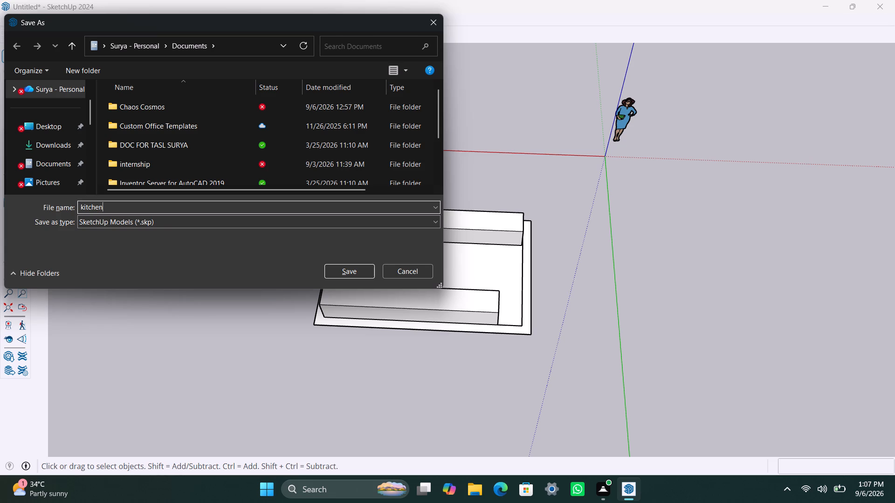
left_click(83, 204)
key("Left")
key("a")
key("BackSpace")
type("A.")
key("space")
double_click(115, 157)
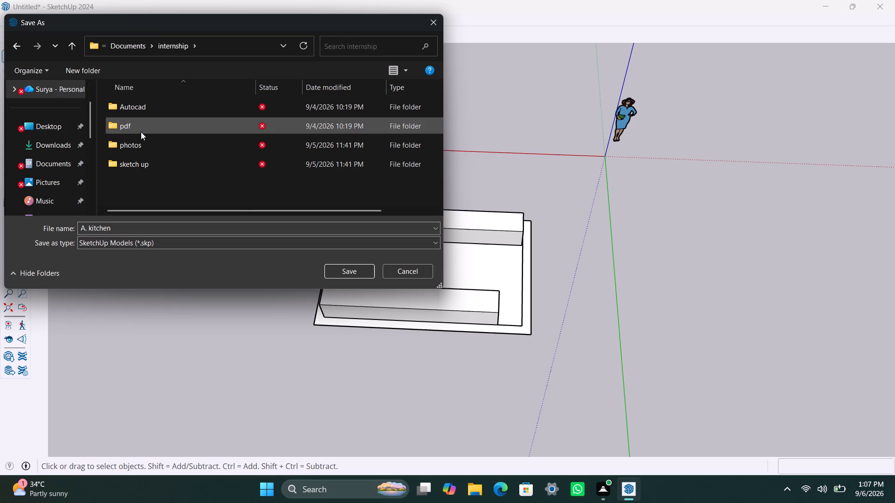
double_click(141, 159)
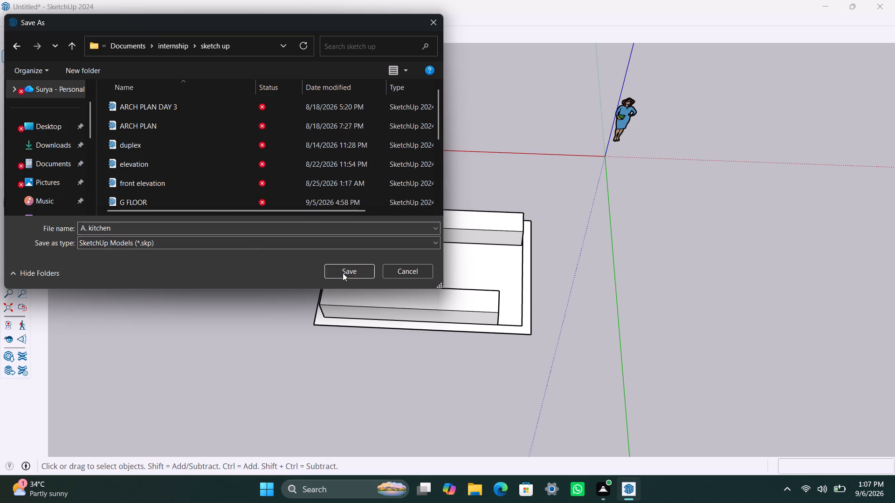
left_click(331, 280)
left_click(342, 272)
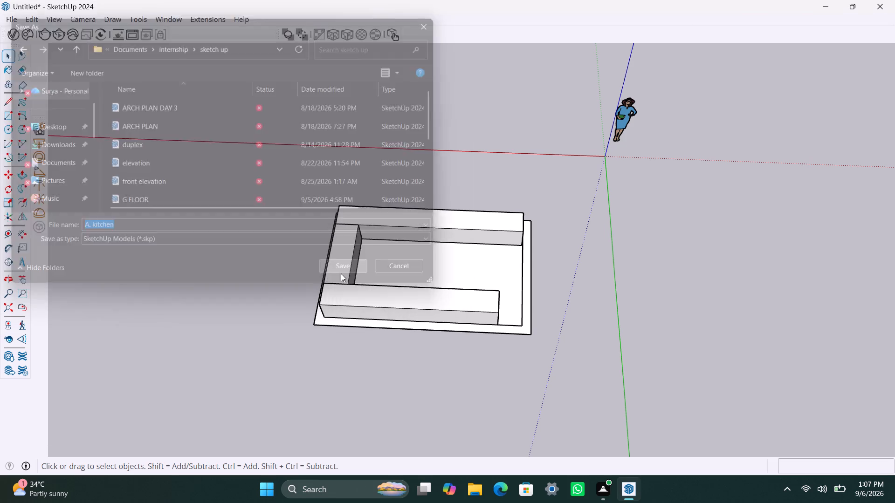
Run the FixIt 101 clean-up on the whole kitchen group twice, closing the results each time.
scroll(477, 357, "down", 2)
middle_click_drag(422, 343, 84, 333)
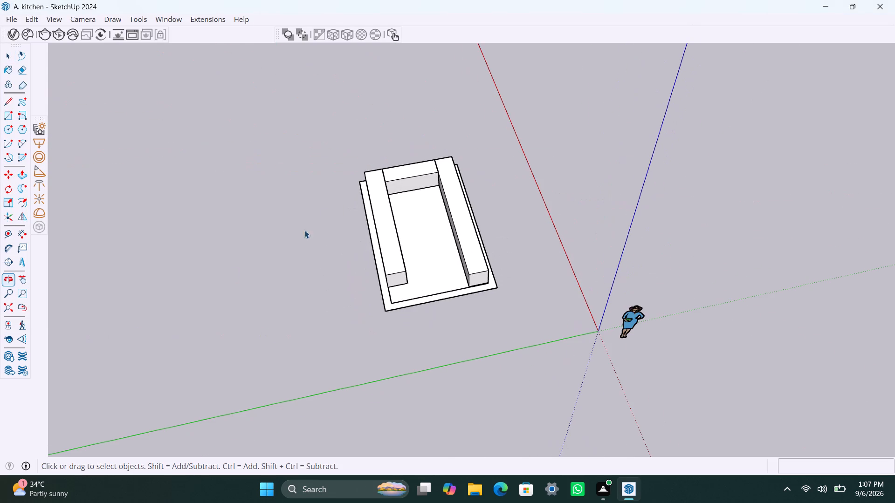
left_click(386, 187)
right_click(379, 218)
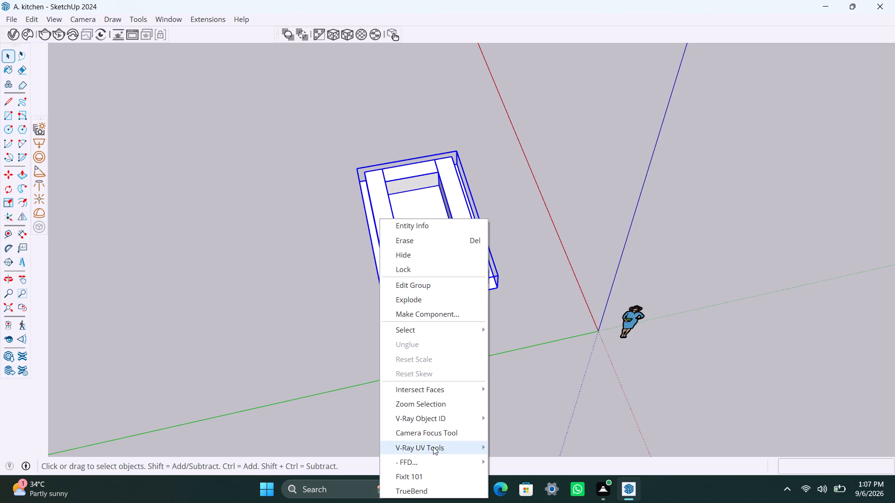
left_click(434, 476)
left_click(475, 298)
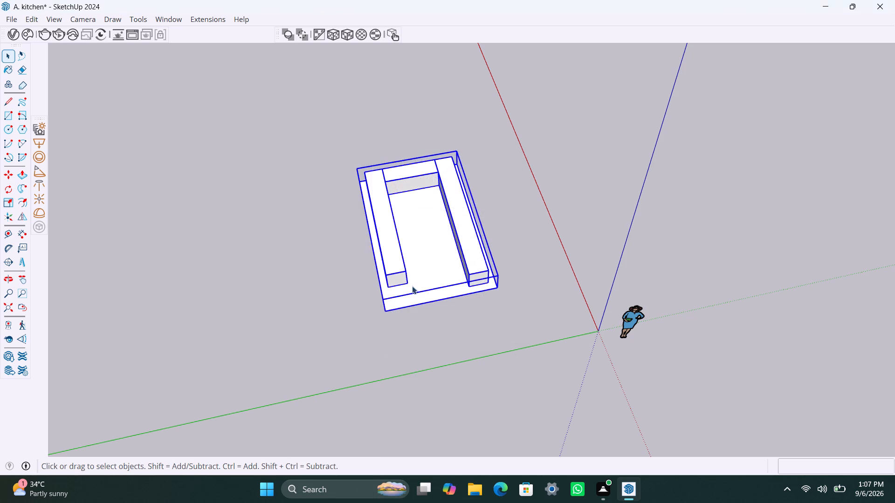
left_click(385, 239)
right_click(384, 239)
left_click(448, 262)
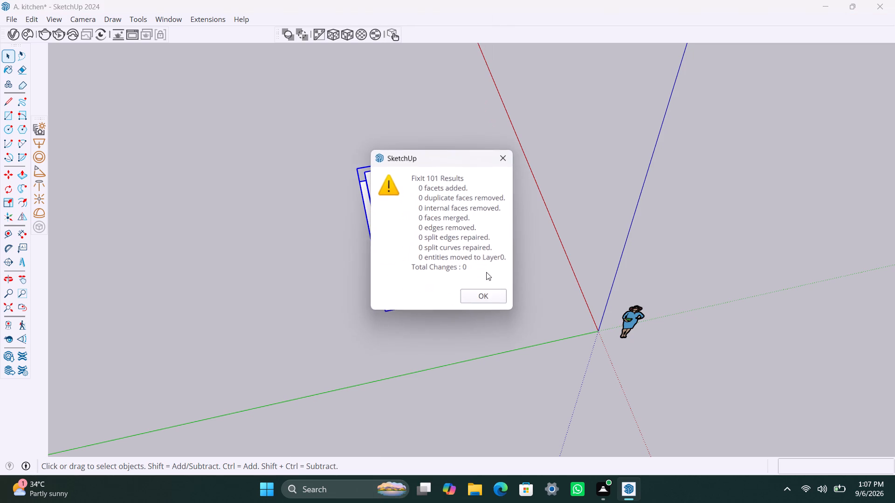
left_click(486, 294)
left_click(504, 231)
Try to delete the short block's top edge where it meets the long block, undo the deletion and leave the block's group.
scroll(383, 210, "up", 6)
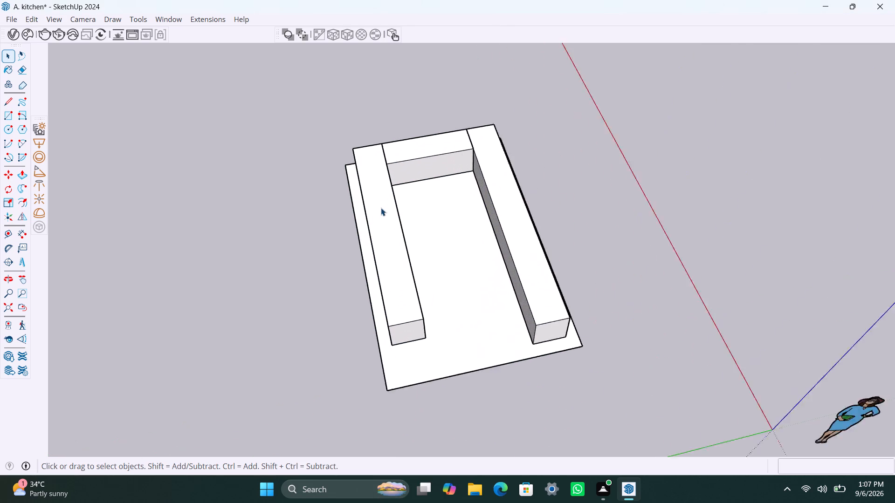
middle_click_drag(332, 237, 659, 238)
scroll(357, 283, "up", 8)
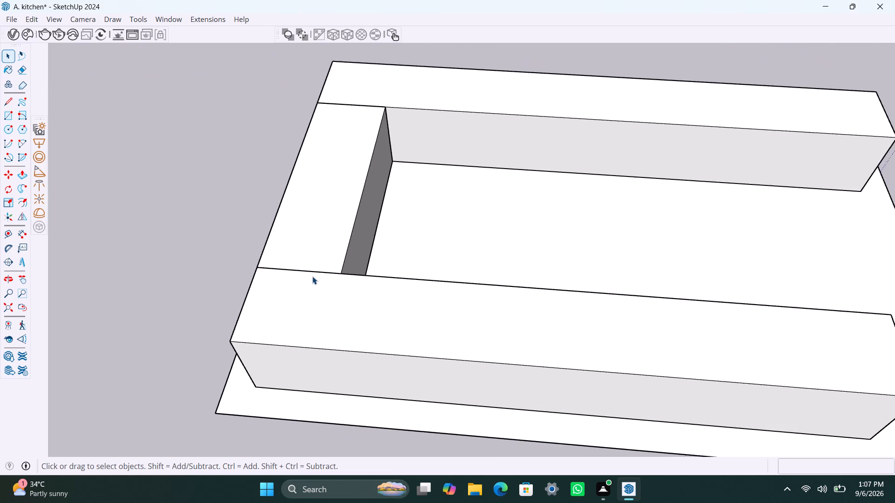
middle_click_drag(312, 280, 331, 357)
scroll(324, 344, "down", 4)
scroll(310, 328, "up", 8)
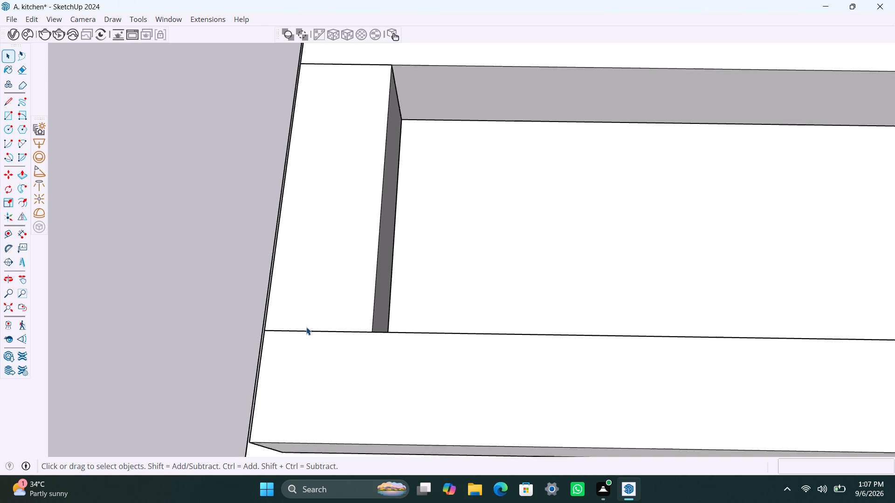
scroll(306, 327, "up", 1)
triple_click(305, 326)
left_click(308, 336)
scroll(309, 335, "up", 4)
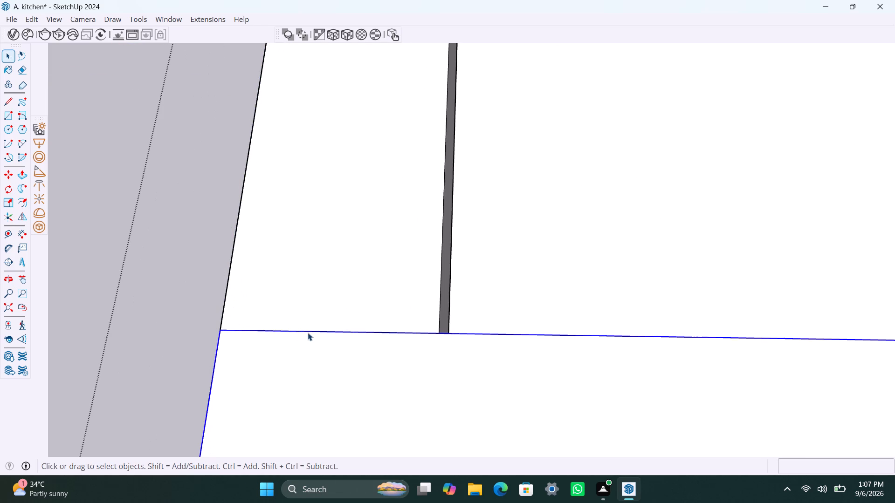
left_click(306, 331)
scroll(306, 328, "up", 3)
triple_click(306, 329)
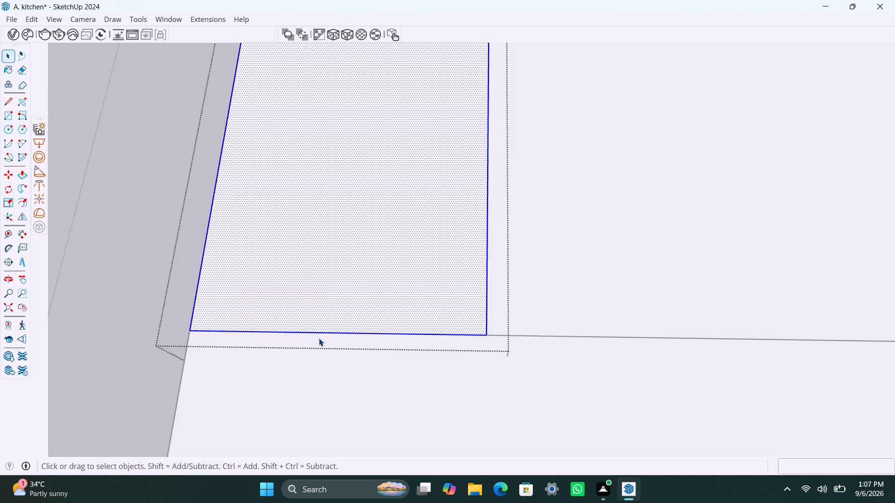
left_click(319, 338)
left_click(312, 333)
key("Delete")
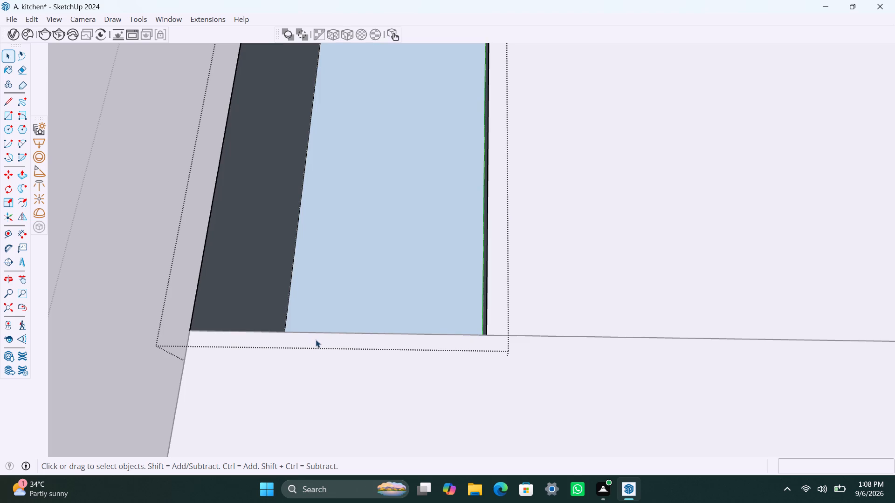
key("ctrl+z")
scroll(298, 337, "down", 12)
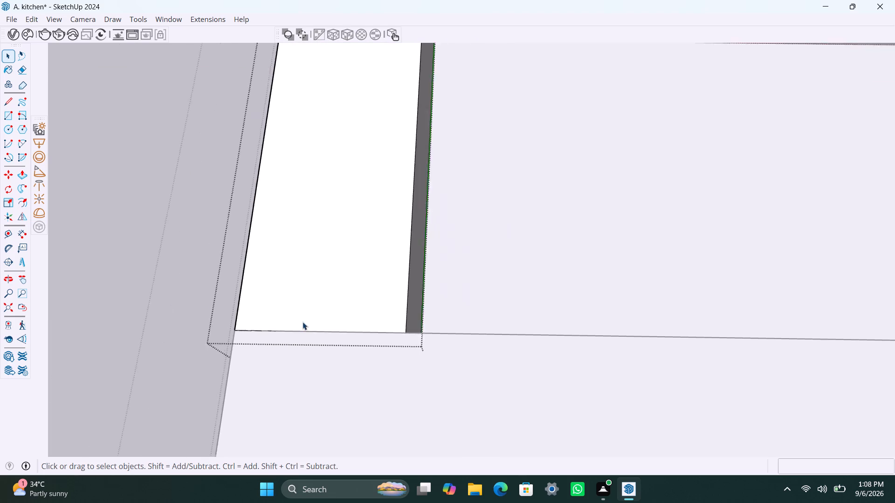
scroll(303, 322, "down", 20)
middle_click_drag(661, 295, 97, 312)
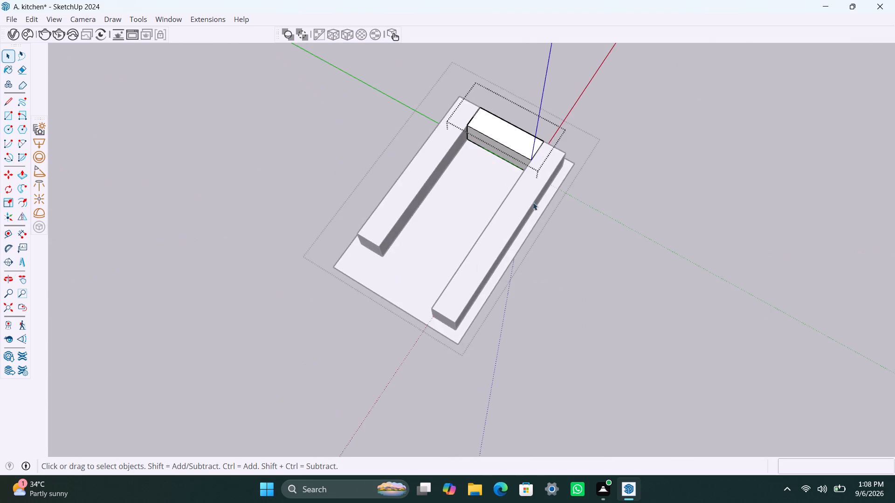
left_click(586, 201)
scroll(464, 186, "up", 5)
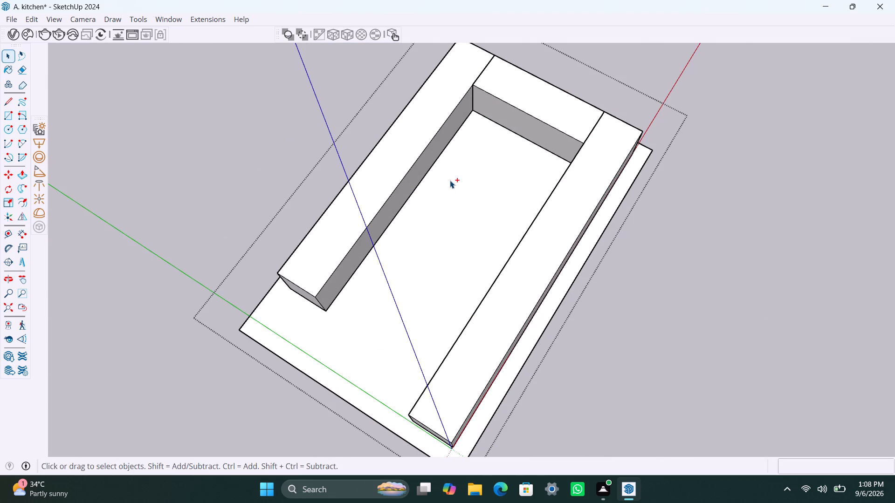
Undo the recent changes back to the flat 12'5"-long rectangle, before it was grouped and extruded.
key("ctrl+z")
key("ctrl+z")
key("ctrl+z")
key("ctrl+z")
key("ctrl+z")
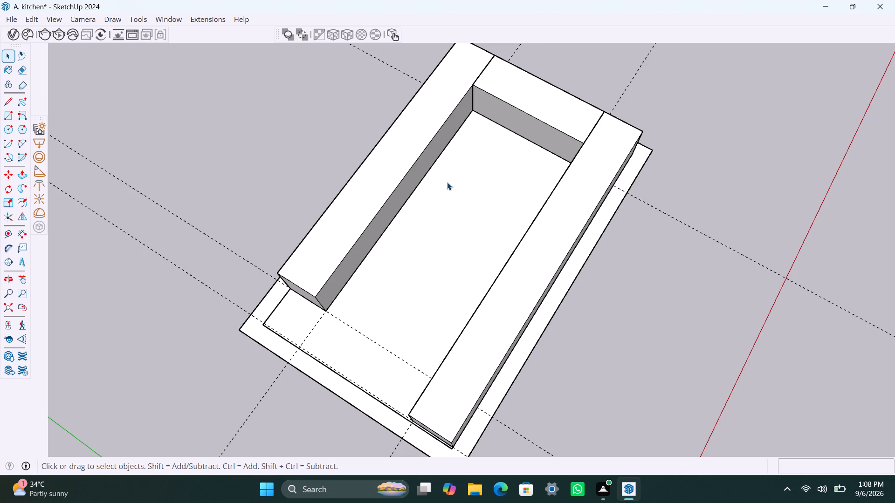
key("ctrl+z")
key("ctrl+z")
key("ctrl+z")
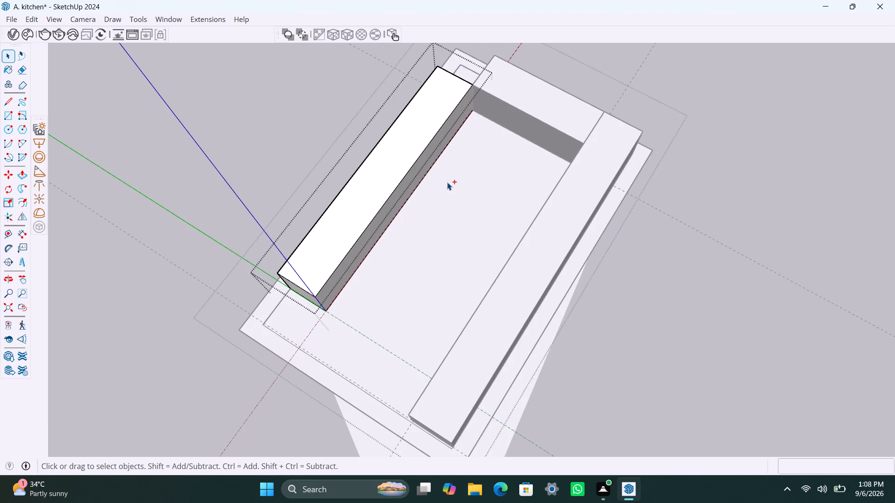
key("ctrl+z")
key("ctrl+z")
key("ctrl+z")
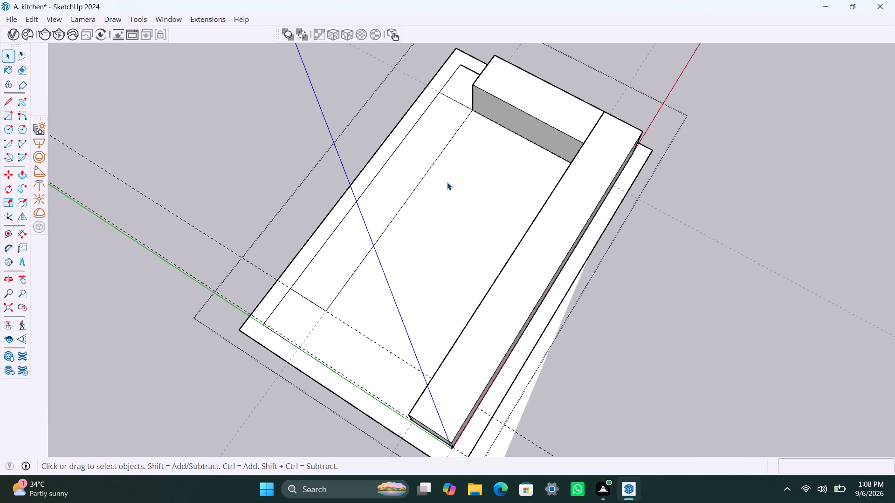
Extend the short block's free end face by 2' inside its group, reaching the inner wall line.
scroll(424, 188, "down", 4)
middle_click_drag(385, 213, 580, 218)
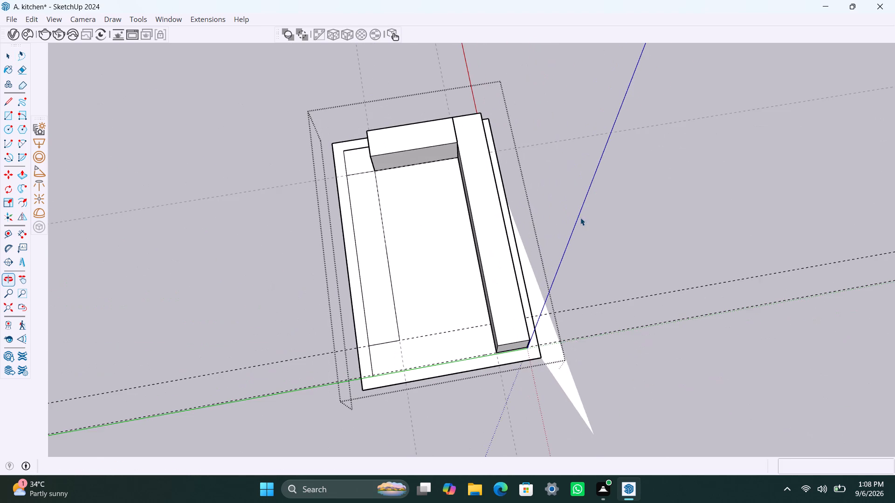
scroll(385, 210, "up", 5)
middle_click_drag(350, 199, 587, 197)
scroll(317, 247, "up", 4)
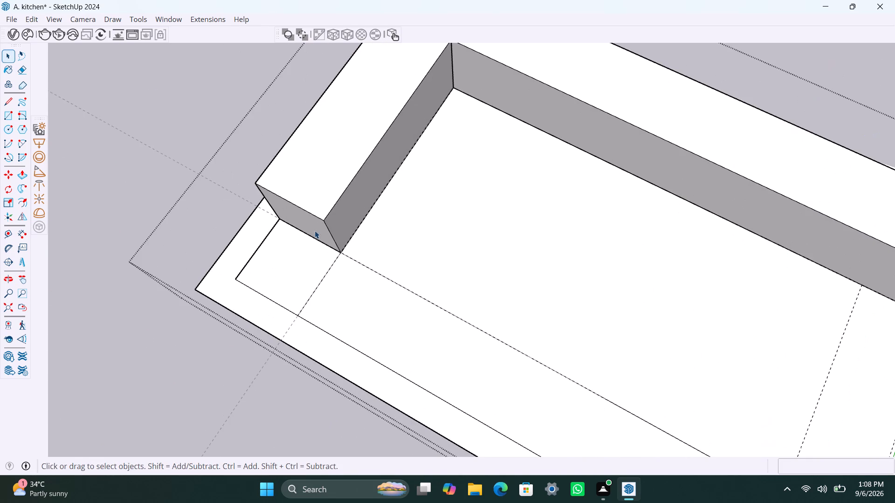
left_click(315, 229)
double_click(315, 228)
left_click(310, 224)
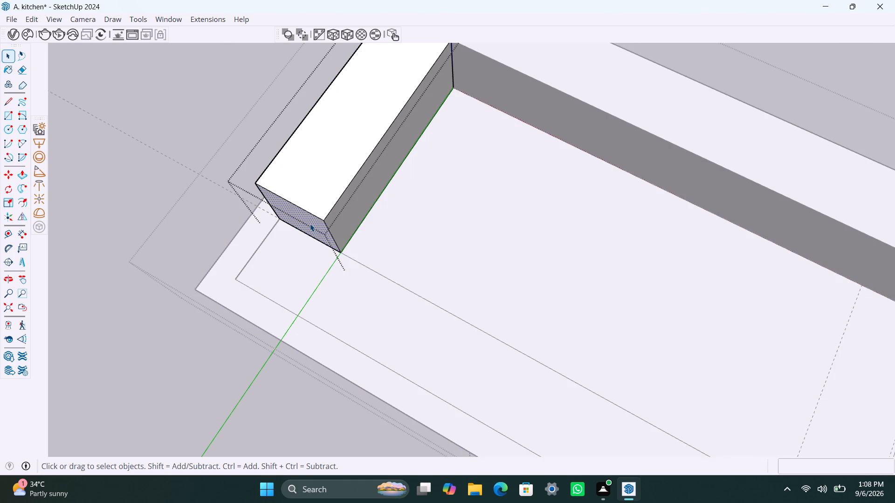
key("p")
left_click(310, 224)
left_click(300, 316)
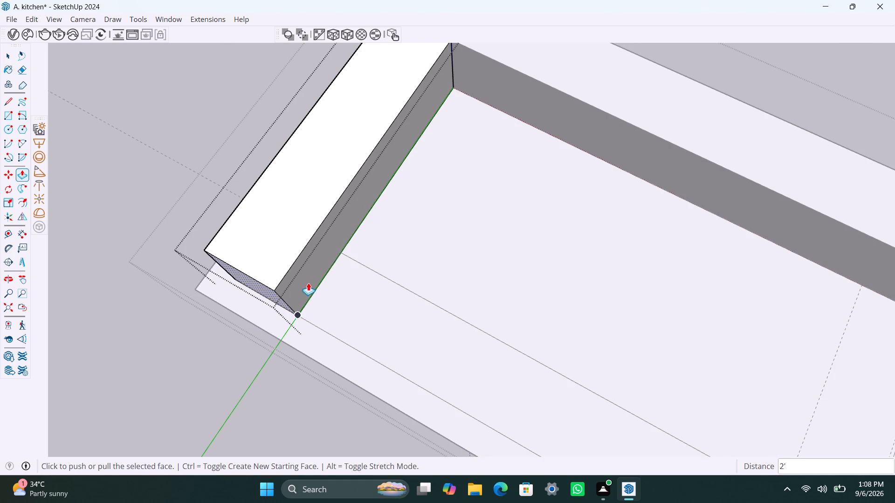
key("space")
Copy the extended block's vertical inner corner edge 2' along its inner side face, to the guide intersection.
left_click(283, 300)
scroll(316, 319, "down", 3)
middle_click_drag(344, 311, 166, 310)
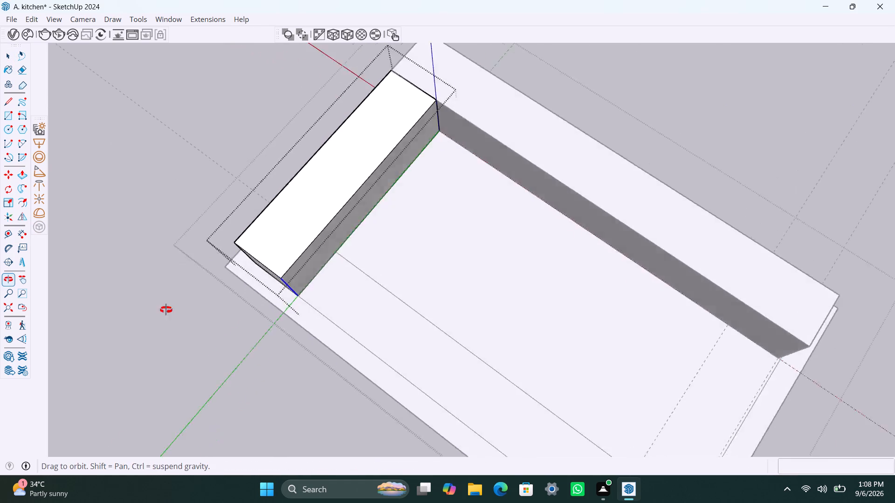
middle_click_drag(166, 310, 131, 295)
key("m")
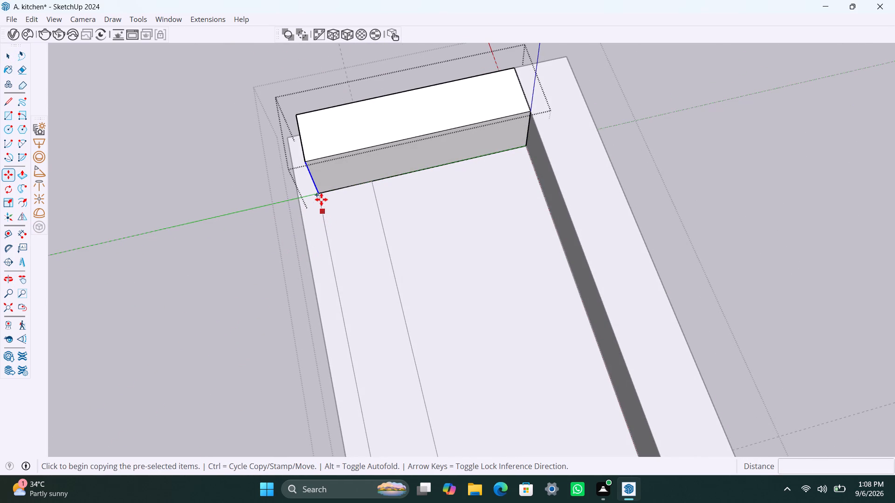
left_click(323, 197)
left_click(373, 182)
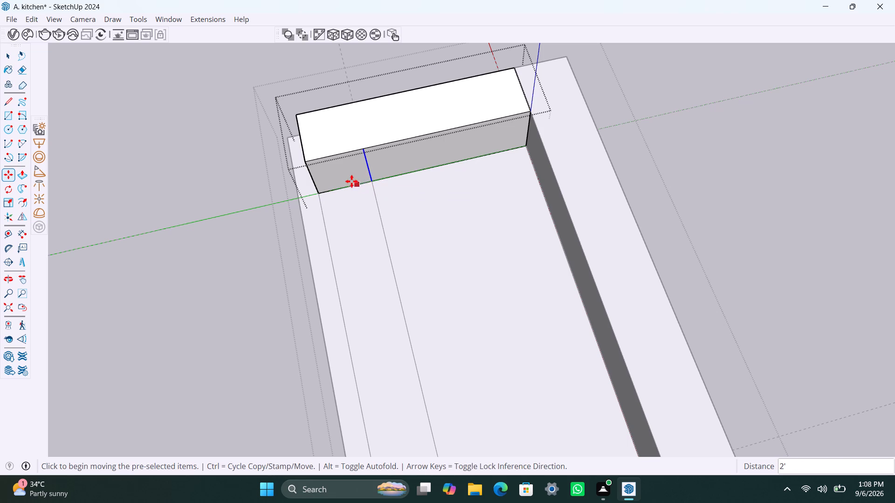
key("space")
Extrude the 2'-wide strip of the block's inner side face 12'5" along the wall, up to the guide.
left_click(348, 181)
key("p")
left_click(347, 181)
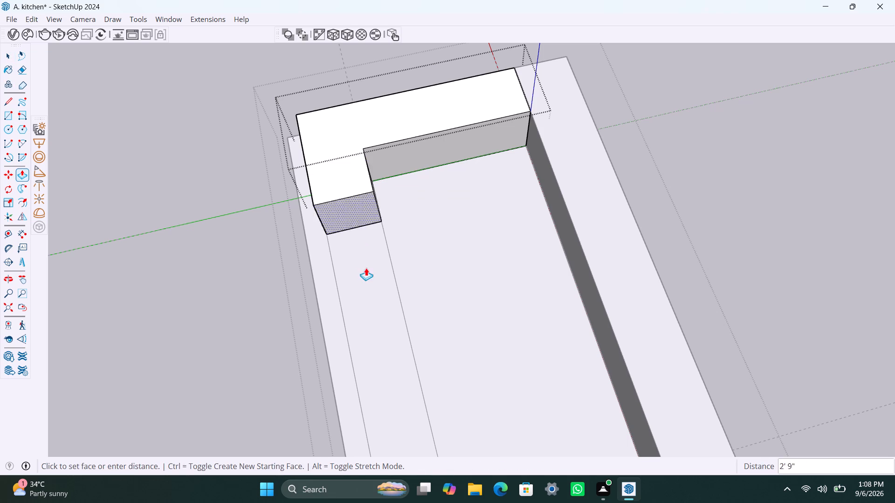
scroll(366, 272, "down", 10)
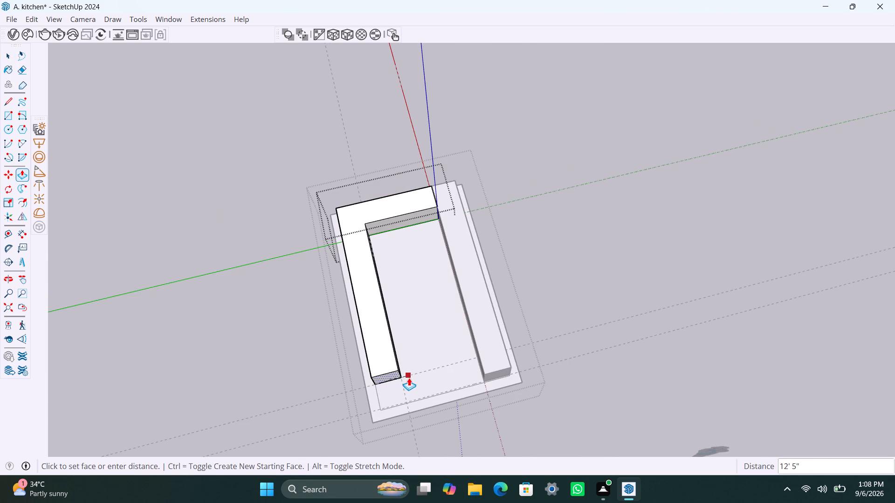
left_click(408, 378)
key("space")
scroll(531, 317, "down", 4)
middle_click_drag(523, 327, 401, 323)
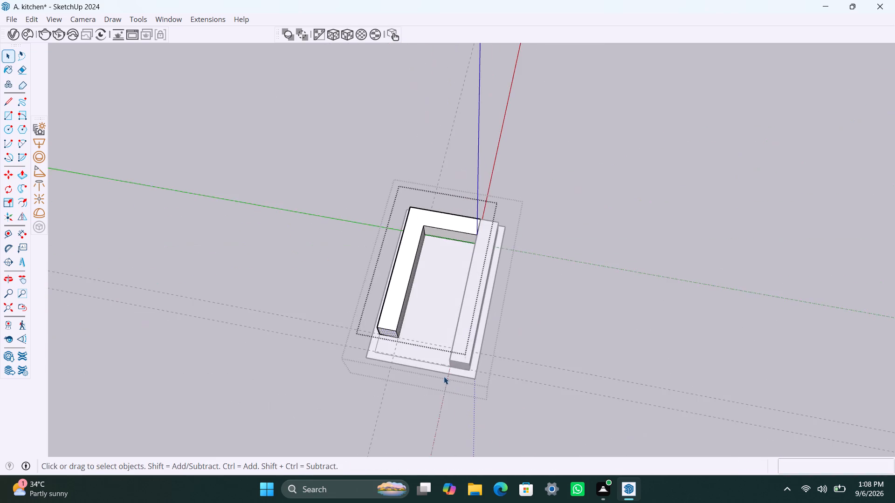
Delete the separate long counter block on the side opposite the L-shaped counter's long arm.
scroll(463, 378, "up", 7)
left_click(524, 304)
left_click(464, 310)
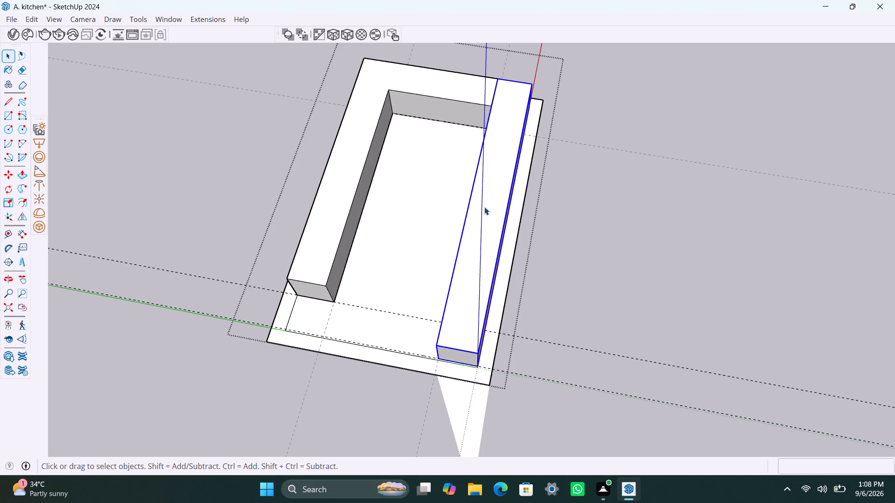
key("Delete")
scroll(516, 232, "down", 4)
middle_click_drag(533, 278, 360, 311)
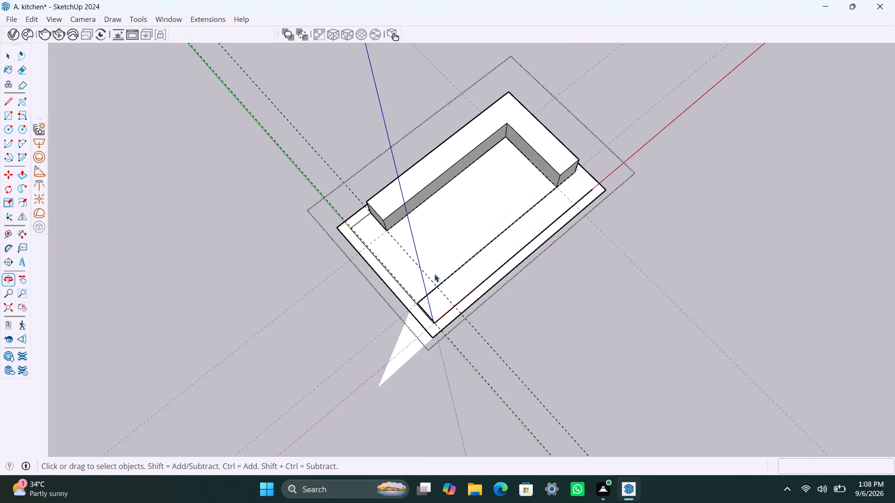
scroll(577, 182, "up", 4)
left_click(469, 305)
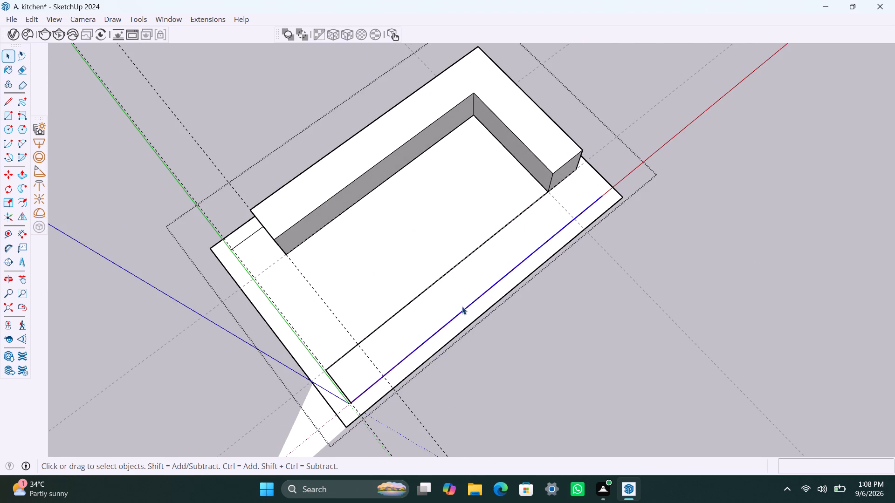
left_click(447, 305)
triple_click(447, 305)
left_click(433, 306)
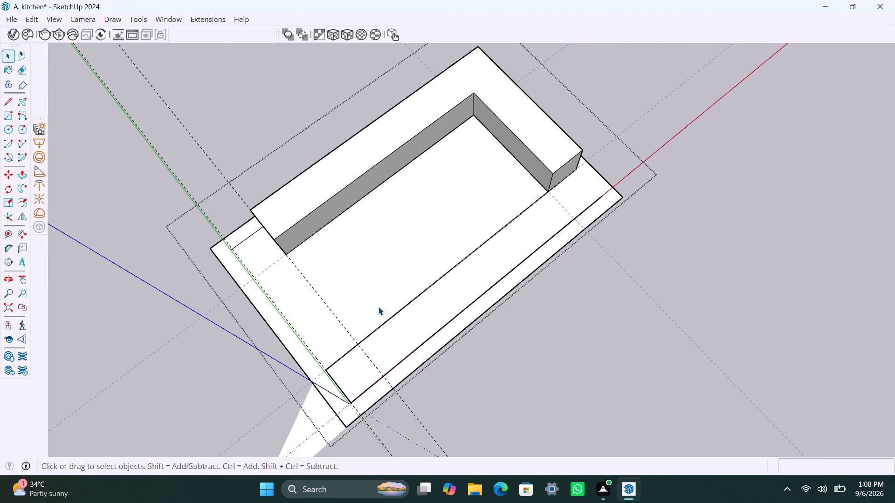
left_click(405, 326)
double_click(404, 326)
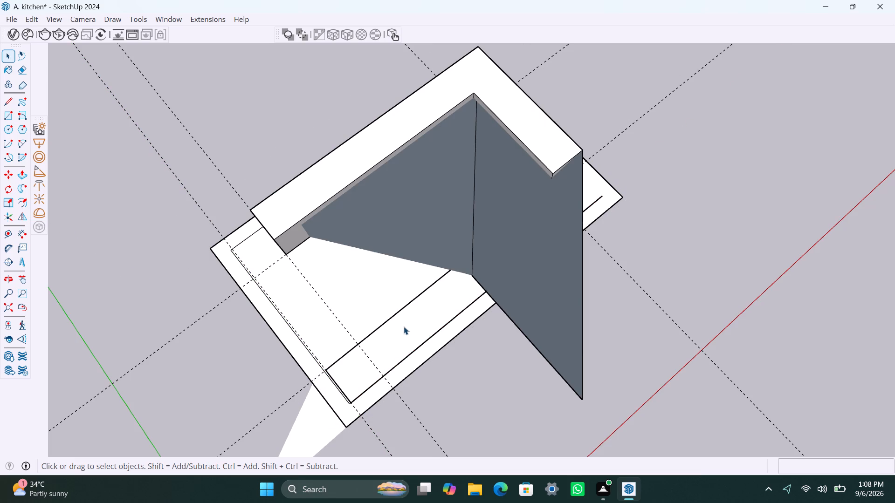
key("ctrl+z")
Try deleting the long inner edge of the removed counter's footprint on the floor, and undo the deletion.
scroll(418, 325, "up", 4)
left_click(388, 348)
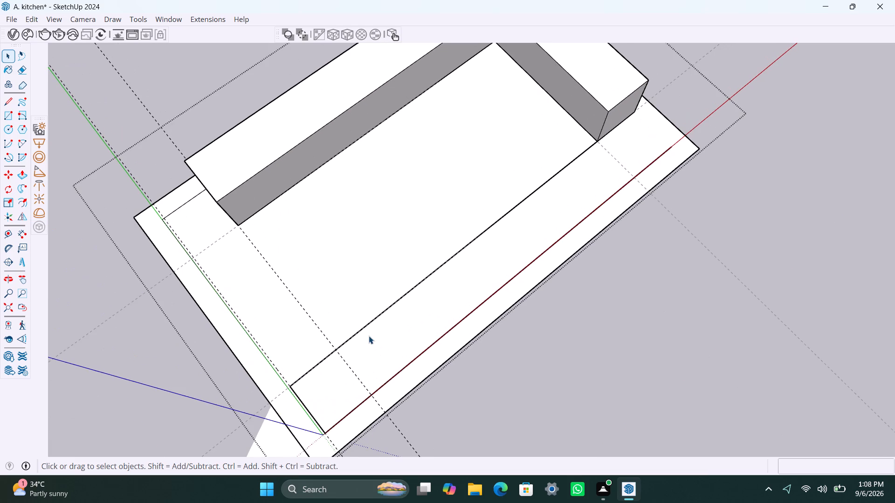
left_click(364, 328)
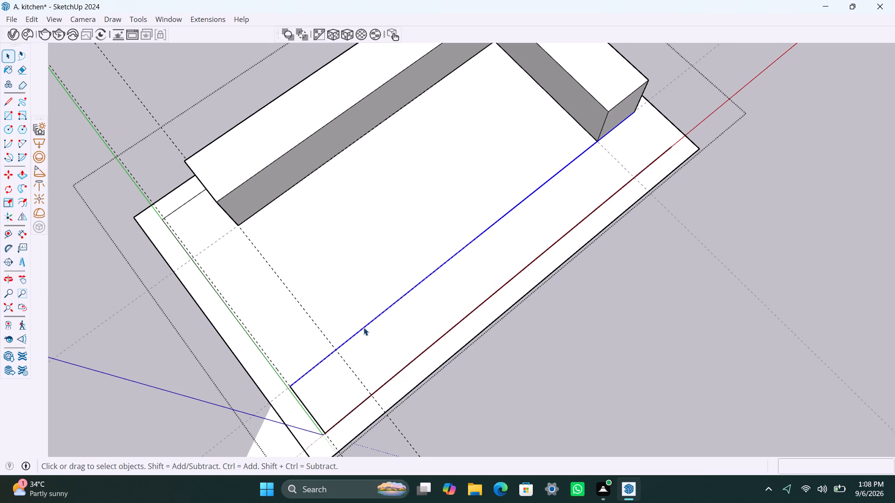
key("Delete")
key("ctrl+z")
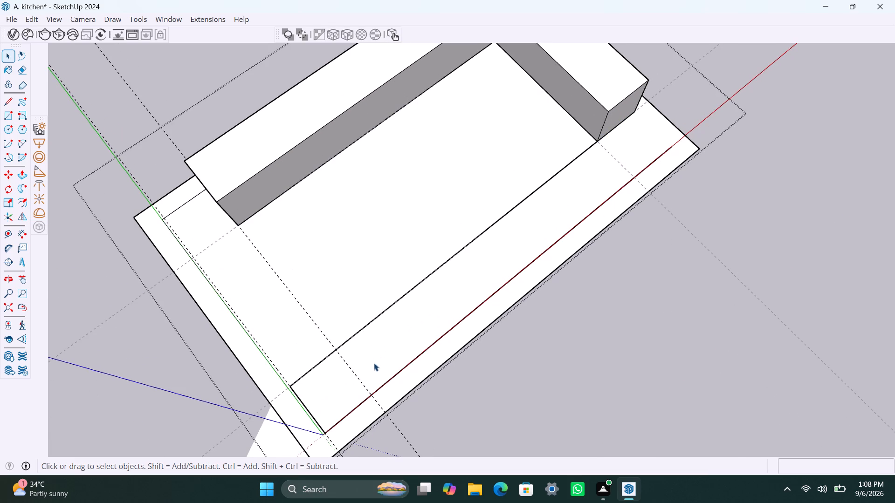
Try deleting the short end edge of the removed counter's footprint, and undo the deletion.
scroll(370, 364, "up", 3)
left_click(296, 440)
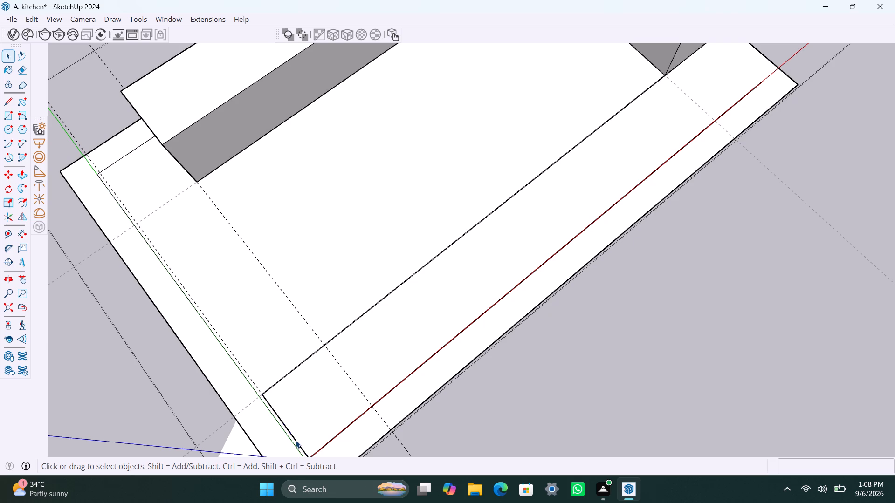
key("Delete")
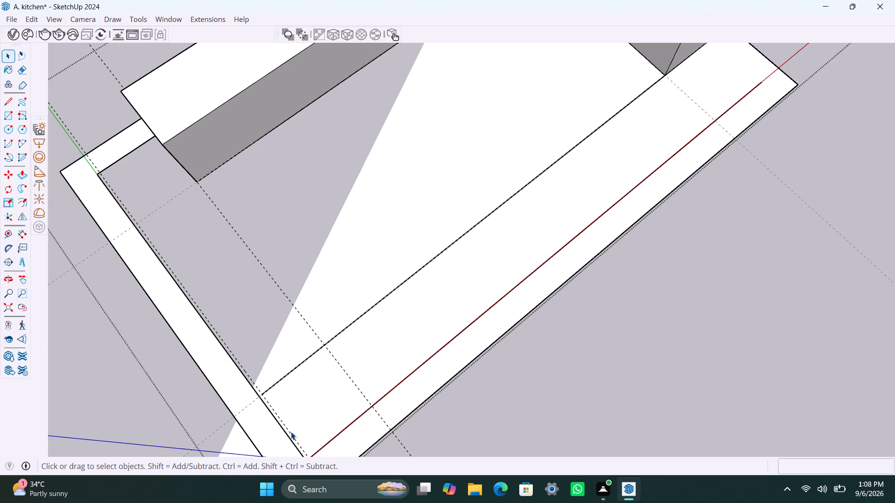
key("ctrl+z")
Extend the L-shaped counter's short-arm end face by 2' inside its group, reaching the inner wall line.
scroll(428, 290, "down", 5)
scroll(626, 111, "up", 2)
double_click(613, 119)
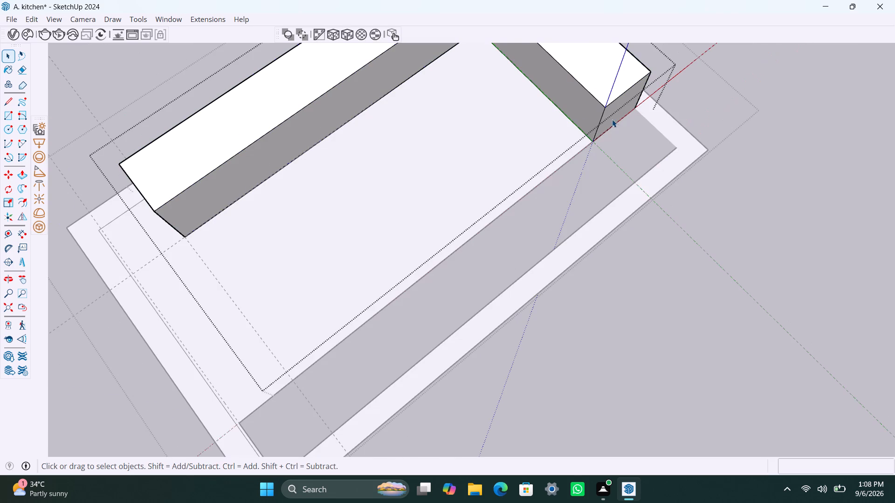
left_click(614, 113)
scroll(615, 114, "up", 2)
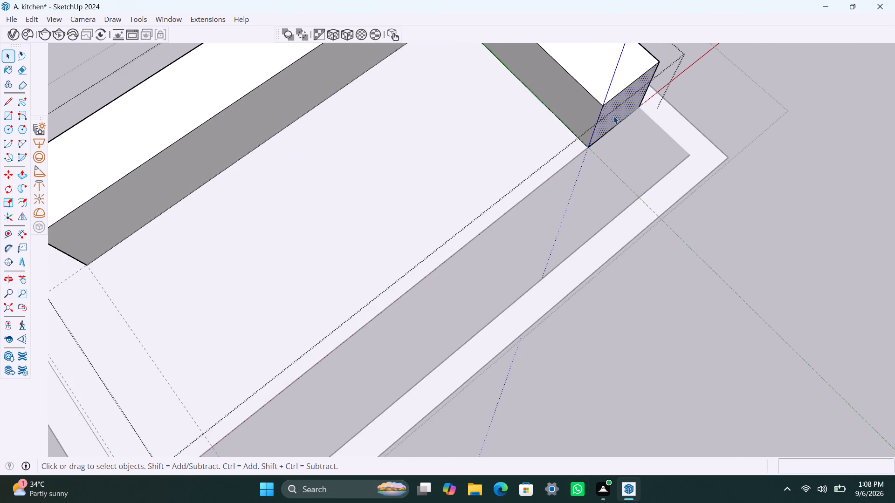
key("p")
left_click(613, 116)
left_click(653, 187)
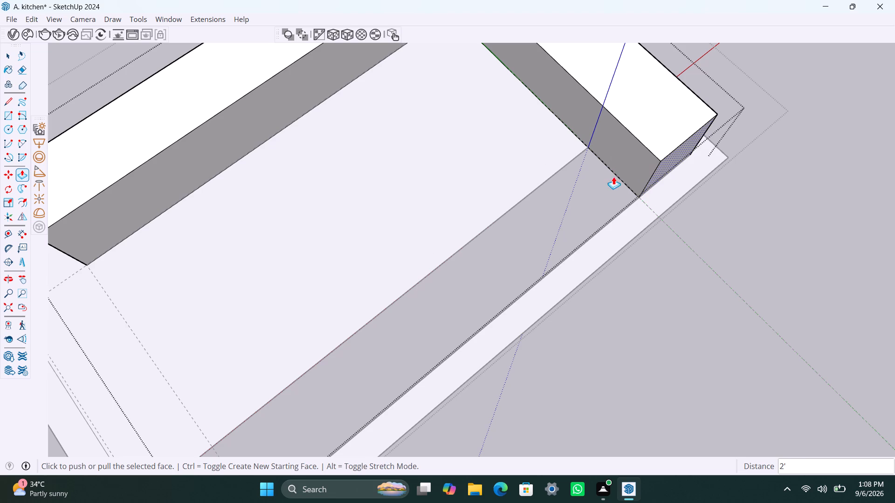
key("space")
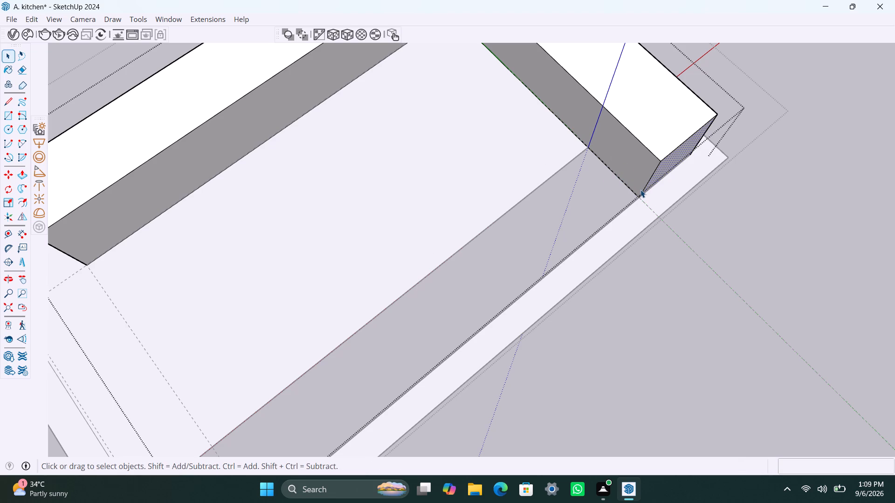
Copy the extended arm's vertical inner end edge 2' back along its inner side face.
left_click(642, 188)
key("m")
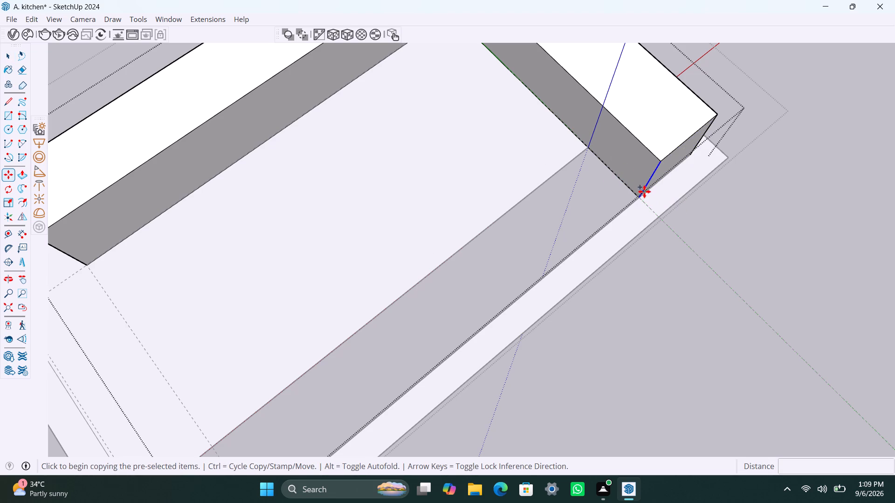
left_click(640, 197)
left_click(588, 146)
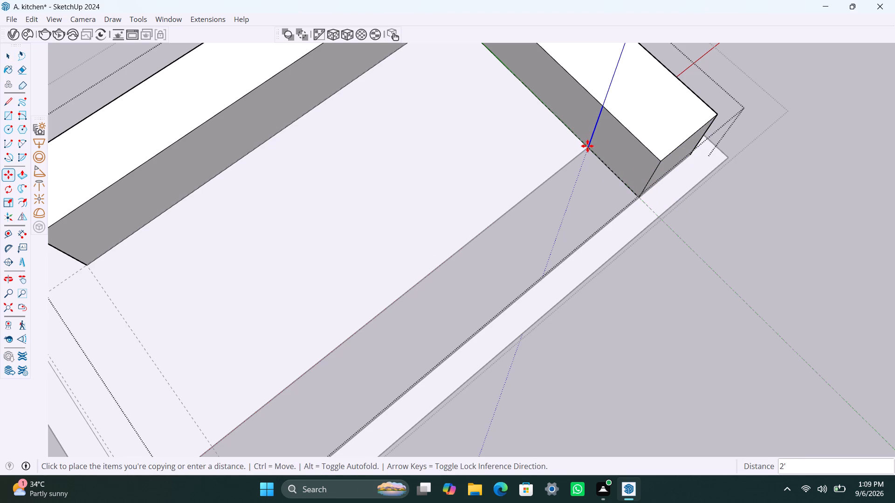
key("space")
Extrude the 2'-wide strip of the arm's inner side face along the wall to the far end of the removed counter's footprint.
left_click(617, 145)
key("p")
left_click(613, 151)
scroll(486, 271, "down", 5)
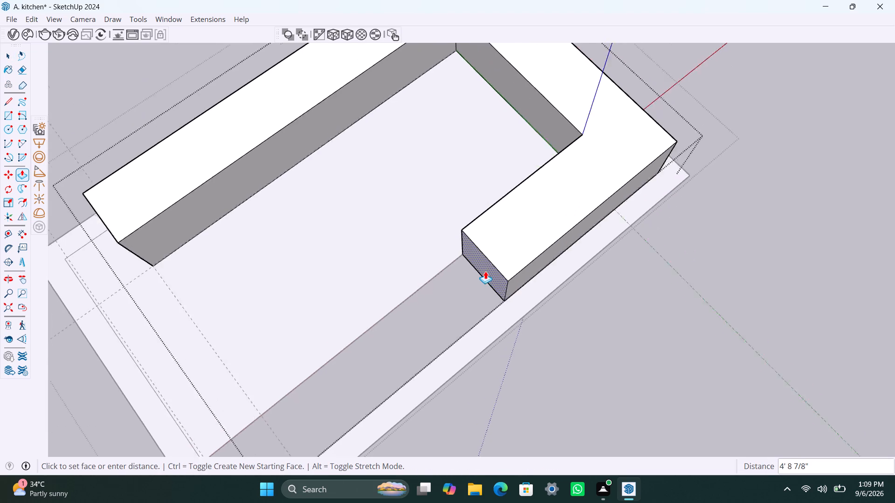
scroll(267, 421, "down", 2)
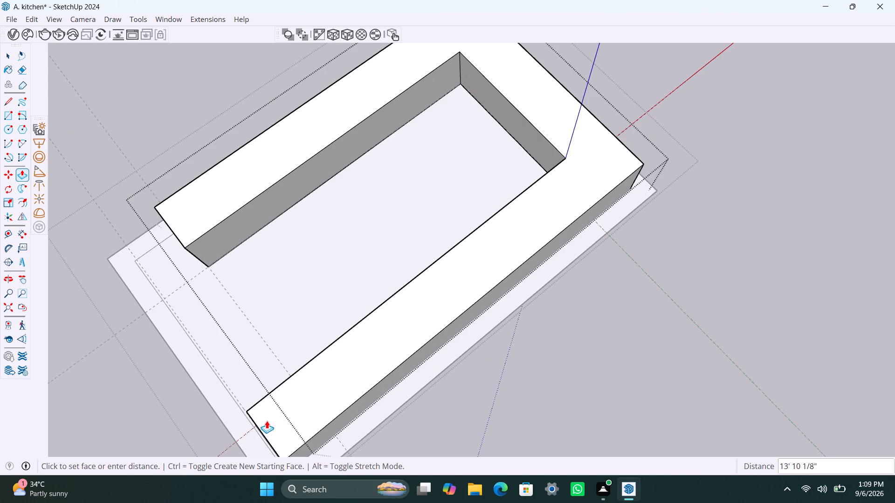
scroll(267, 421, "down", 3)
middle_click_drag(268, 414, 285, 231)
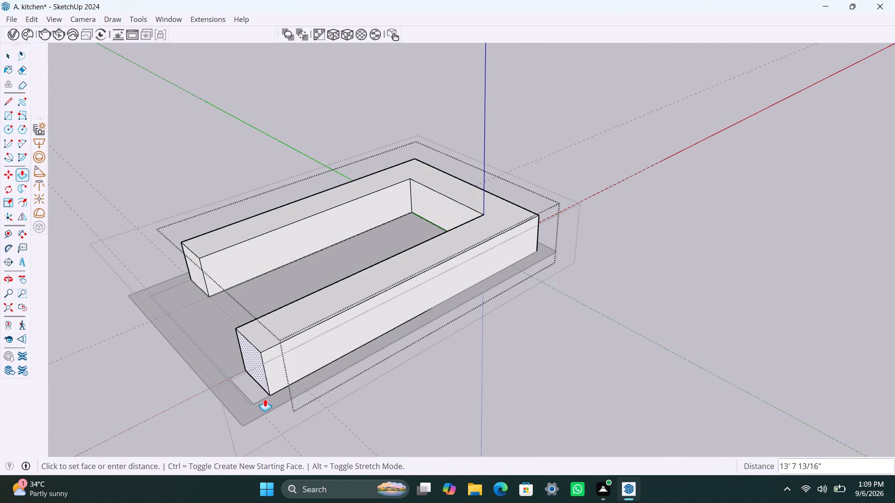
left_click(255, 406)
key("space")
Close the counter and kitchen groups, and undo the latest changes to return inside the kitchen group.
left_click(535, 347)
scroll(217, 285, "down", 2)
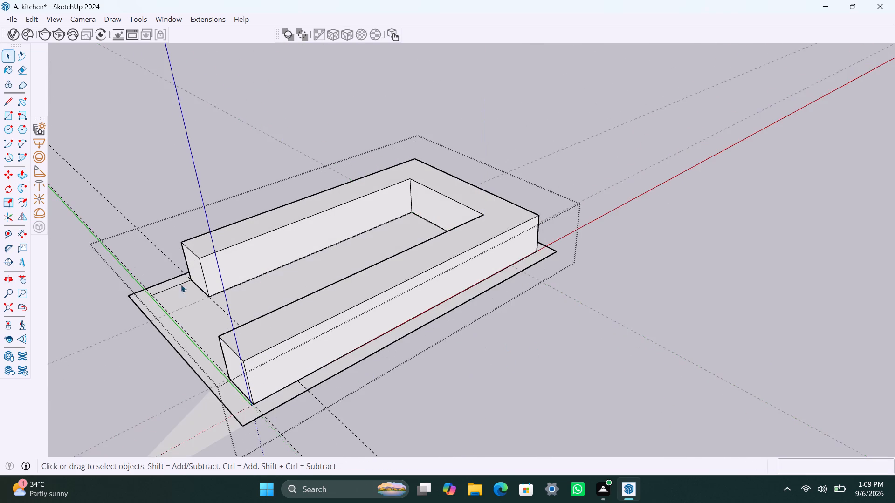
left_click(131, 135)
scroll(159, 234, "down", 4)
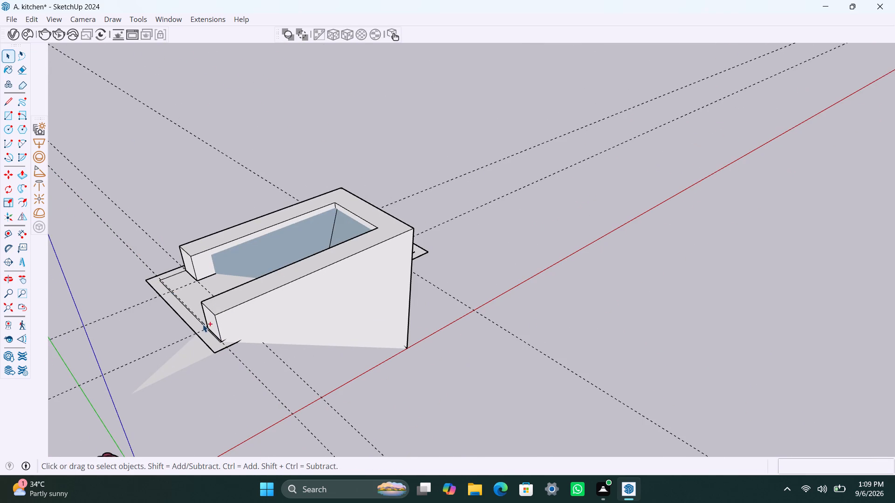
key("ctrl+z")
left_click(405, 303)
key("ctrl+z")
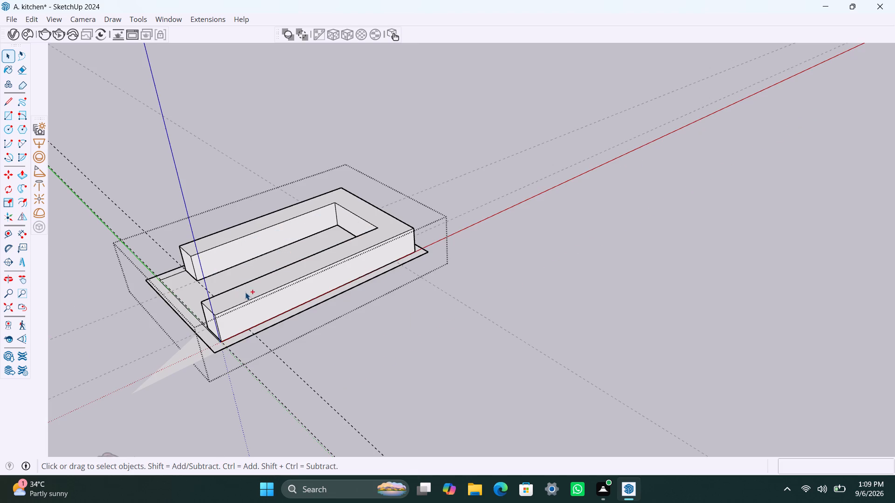
Save the kitchen model.
key("ctrl+s")
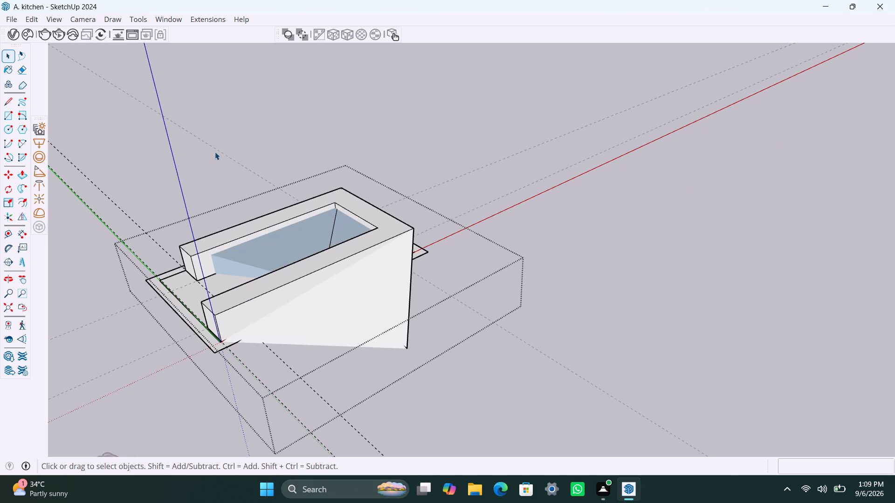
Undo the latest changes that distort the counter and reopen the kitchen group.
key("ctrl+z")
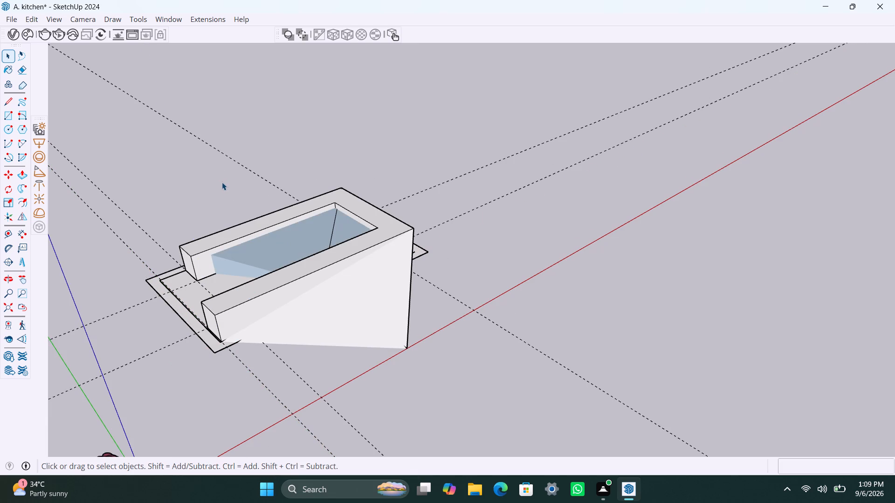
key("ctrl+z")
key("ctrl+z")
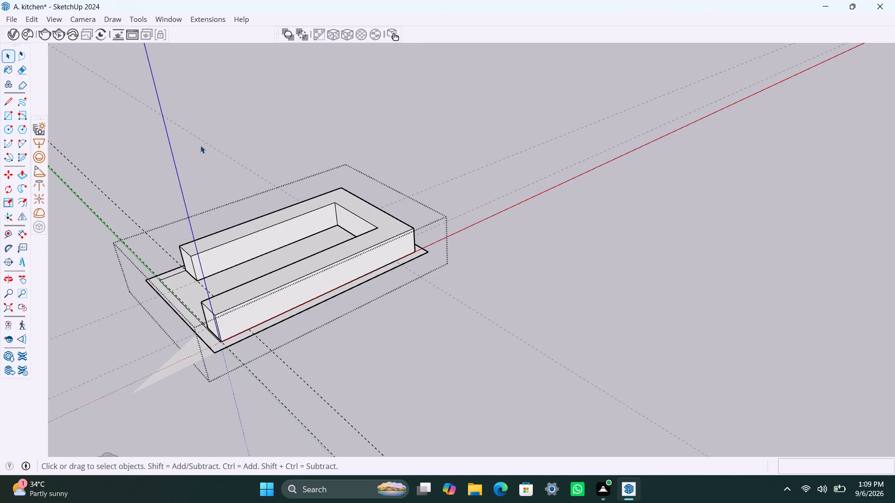
Examine the counter and the stray triangular face near the floor's corner from below and above.
scroll(196, 158, "down", 4)
middle_click_drag(177, 233, 468, 14)
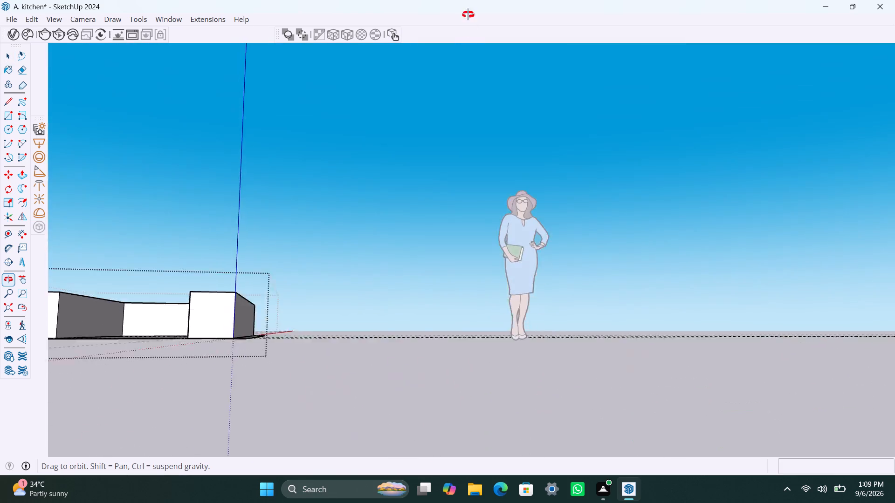
middle_click_drag(468, 14, 468, 9)
scroll(236, 233, "up", 3)
left_click(236, 232)
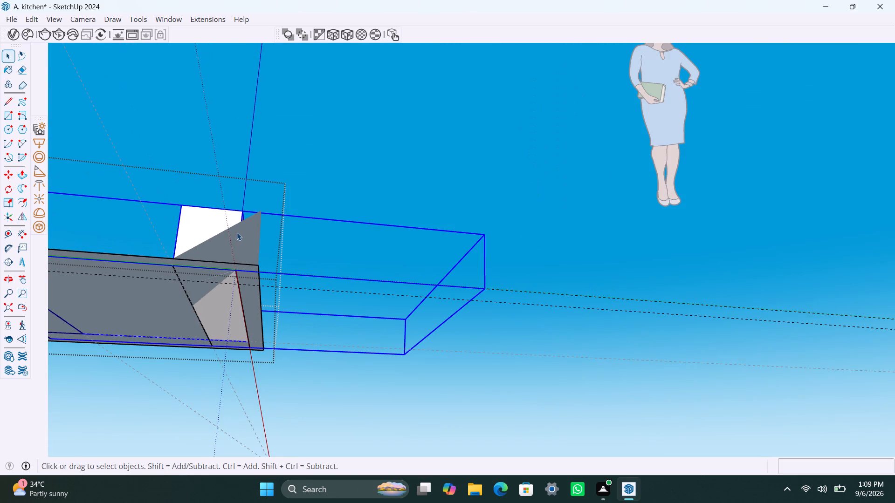
double_click(243, 230)
left_click(303, 238)
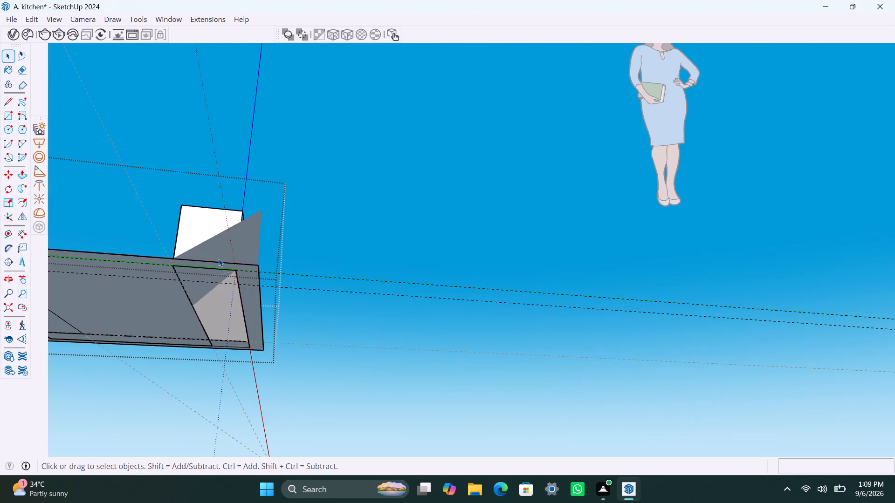
left_click(214, 243)
scroll(234, 199, "down", 5)
middle_click_drag(234, 148, 237, 405)
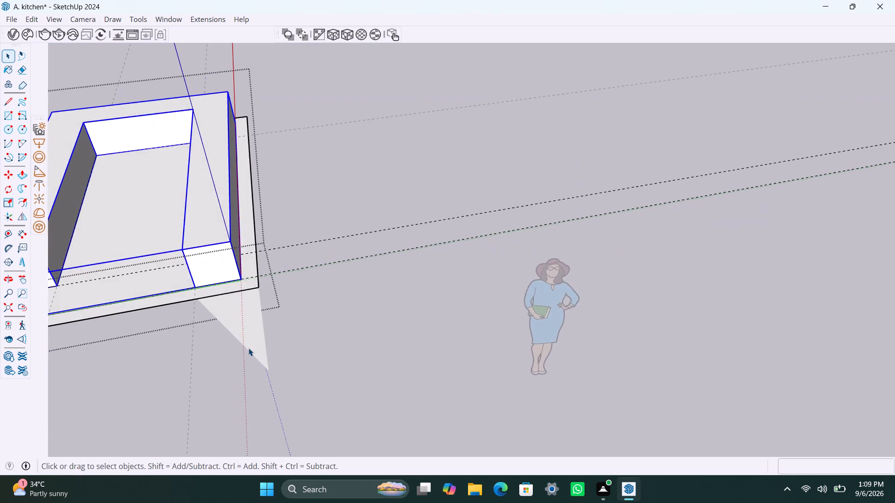
scroll(248, 348, "up", 4)
left_click(247, 349)
triple_click(246, 349)
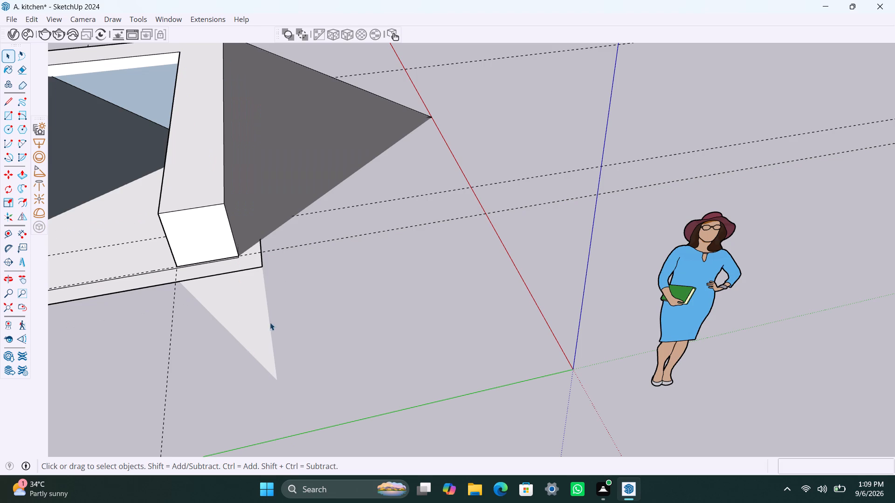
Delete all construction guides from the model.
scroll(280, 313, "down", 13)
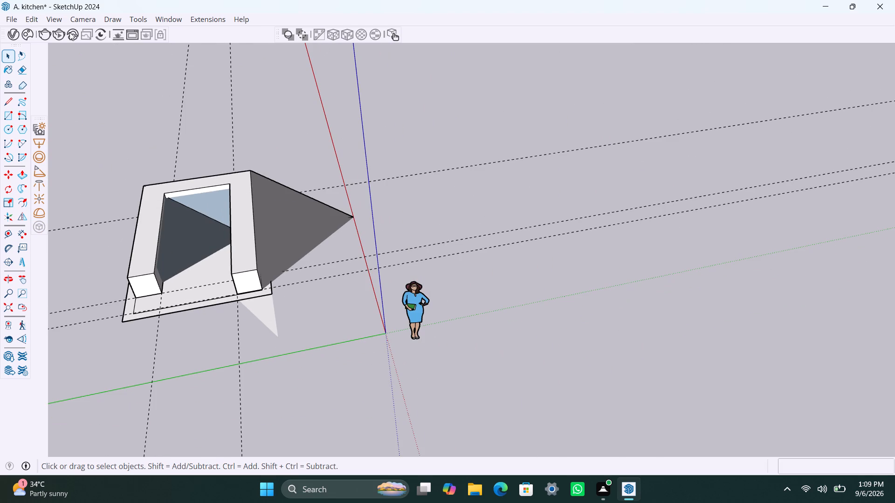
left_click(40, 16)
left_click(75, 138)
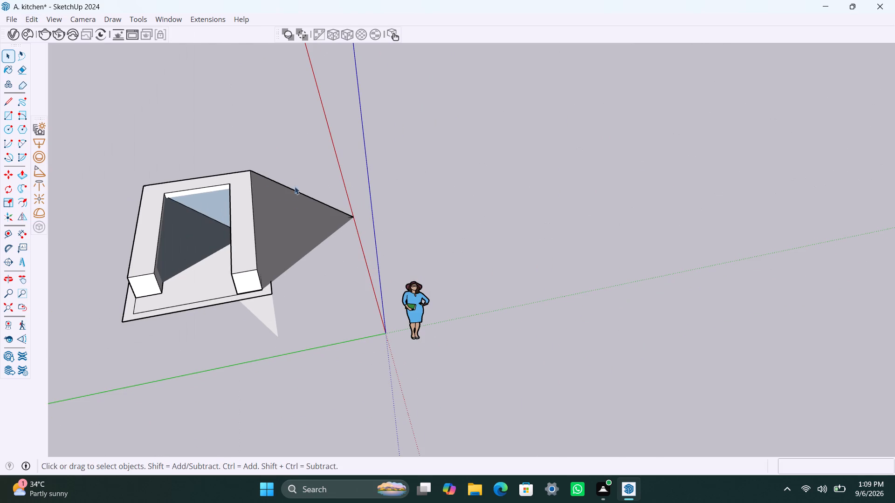
Undo the guide deletion and the recent counter edits, back to the L-shaped counter before its short arm was extended.
key("ctrl+z")
key("ctrl+z")
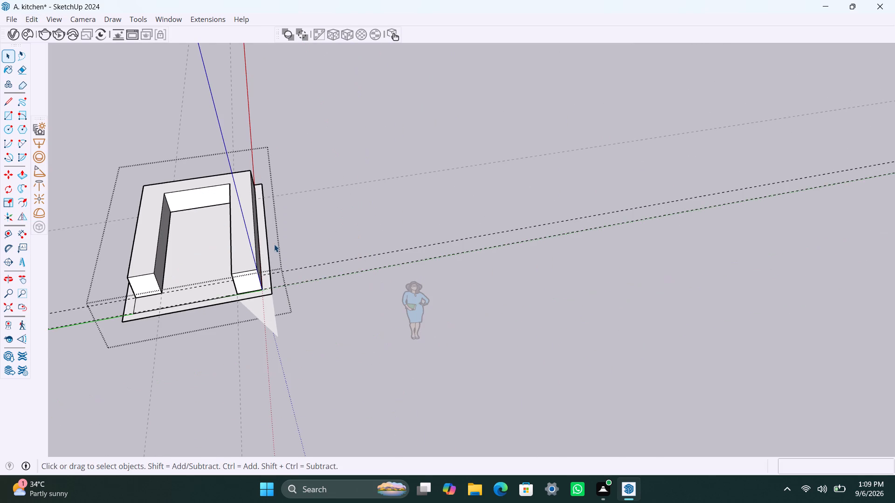
key("ctrl+z")
key("ctrl+z")
key("ctrl+z")
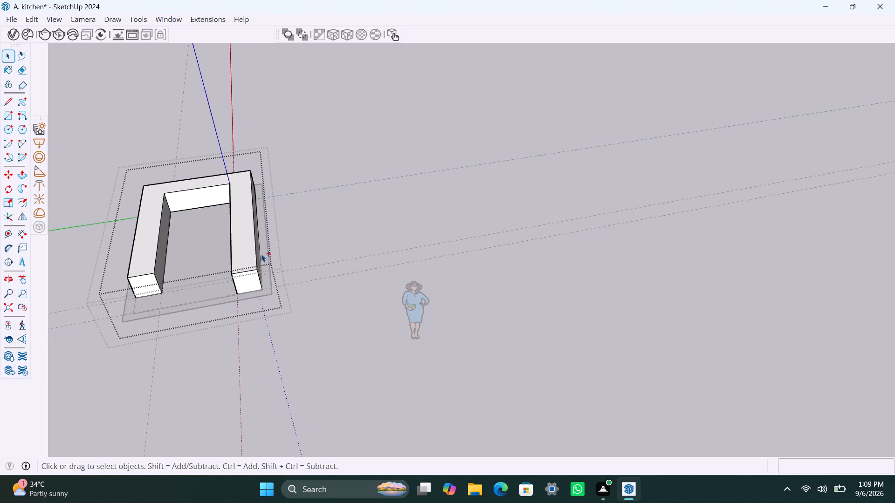
key("ctrl+z")
key("ctrl+z")
key("ctrl+z")
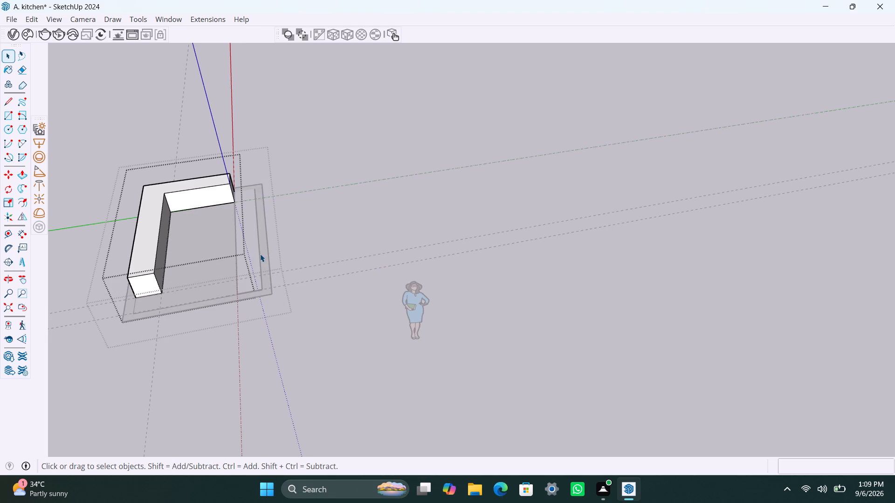
Undo the recent counter edits, back to only the counter block at the floor's short end.
key("ctrl+z")
key("ctrl+z")
key("ctrl+z")
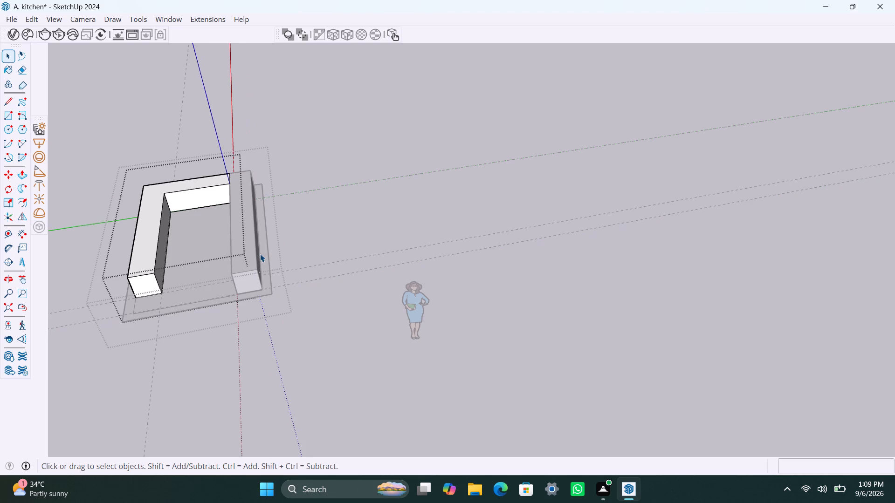
key("ctrl+z")
key("ctrl+z")
key("ctrl+z")
key("ctrl+z")
key("ctrl+z")
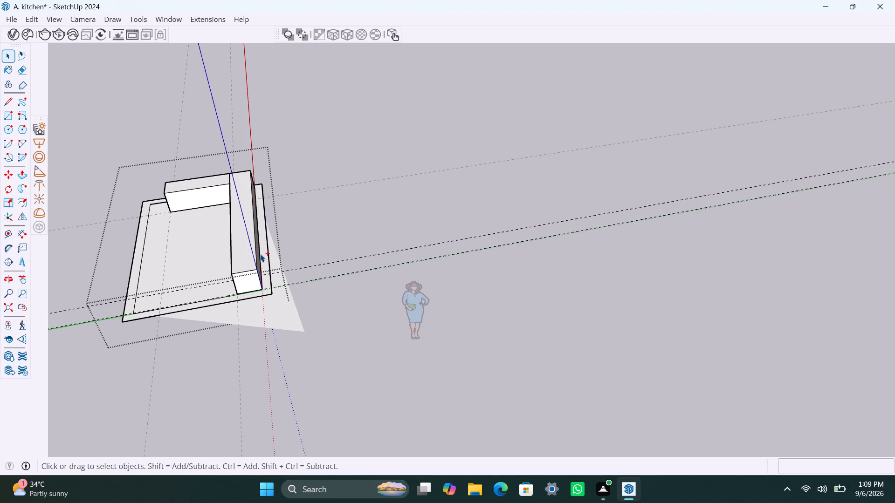
key("ctrl+z")
key("ctrl+z")
key("ctrl+z")
key("ctrl+z")
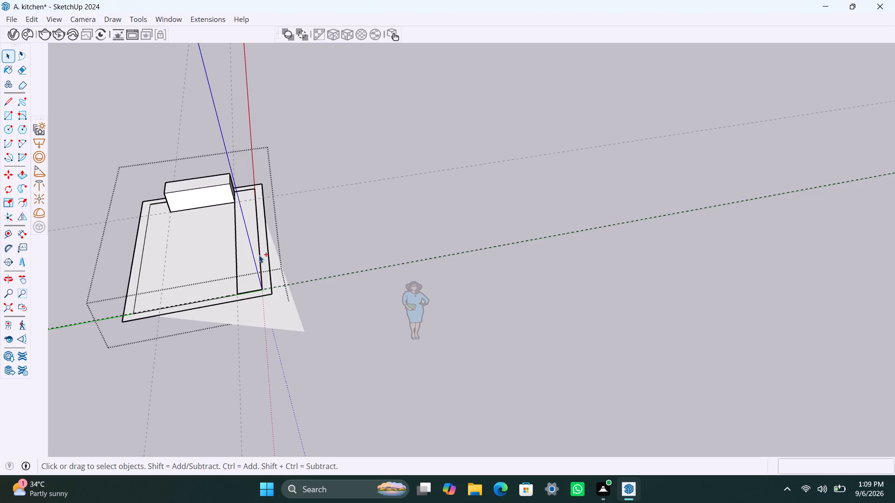
key("ctrl+z")
key("ctrl+z")
key("ctrl+z")
key("ctrl+z")
key("ctrl+z")
Leave the kitchen group and examine the stray triangular face beside the floor's corner and the counter block.
scroll(259, 255, "down", 3)
middle_click_drag(258, 256, 383, 238, "shift")
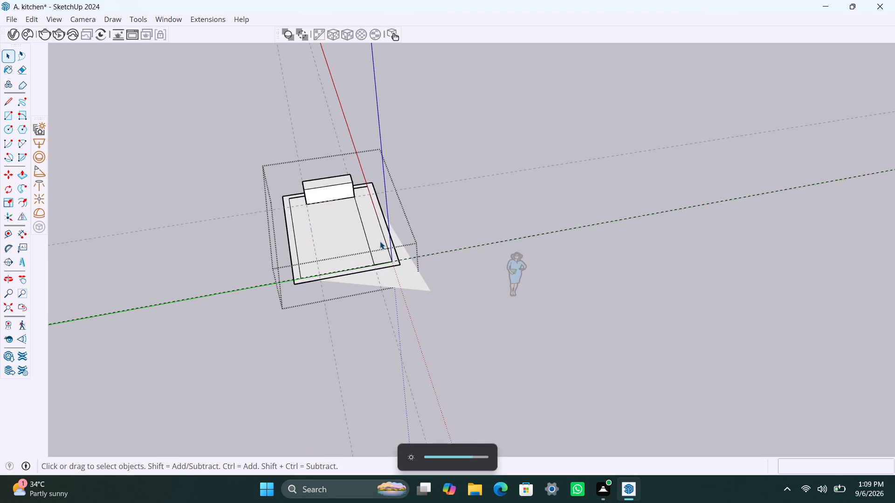
key("F5")
scroll(349, 308, "up", 5)
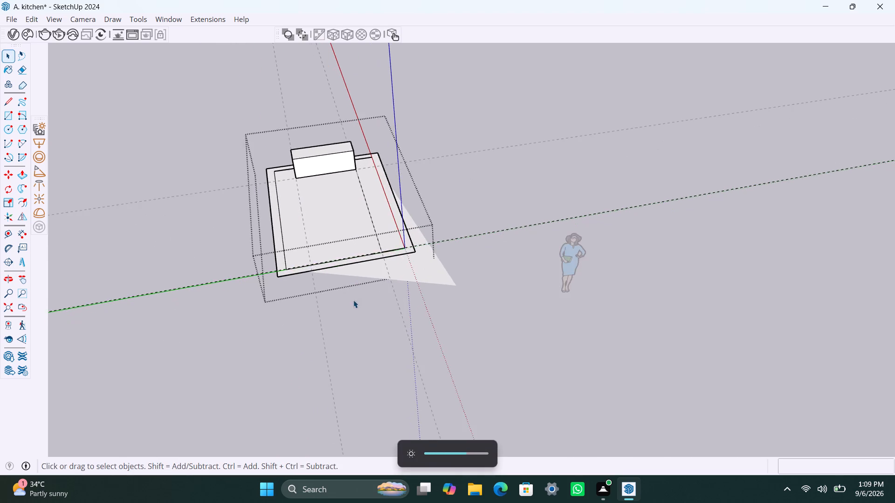
scroll(353, 300, "up", 2)
middle_click_drag(480, 300, 317, 314)
scroll(259, 297, "down", 1)
scroll(420, 291, "up", 4)
left_click(432, 272)
double_click(442, 268)
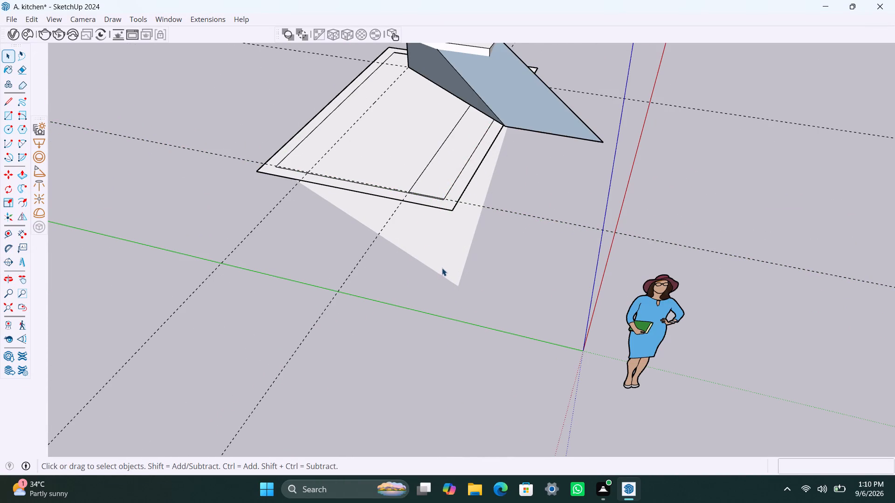
scroll(410, 244, "down", 5)
middle_click(410, 247)
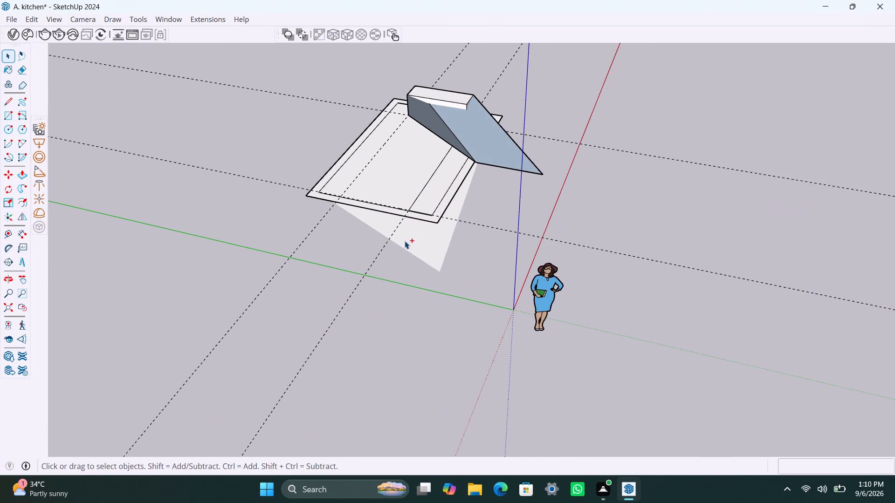
Undo the latest changes, back to the end counter block open for editing inside the kitchen group.
key("ctrl+z")
key("ctrl+z")
key("ctrl+z")
key("ctrl+z")
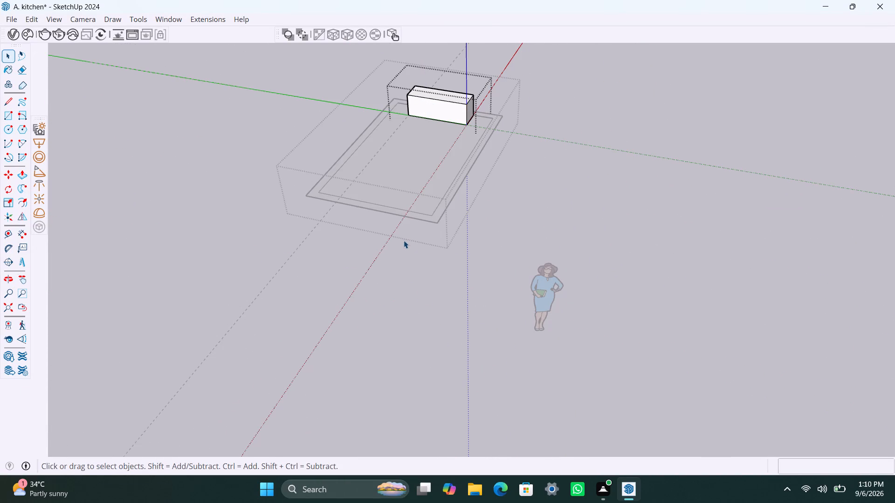
Step out of the counter and kitchen groups and examine the stray triangular face around the floor's corner.
left_click(501, 235)
scroll(414, 243, "up", 3)
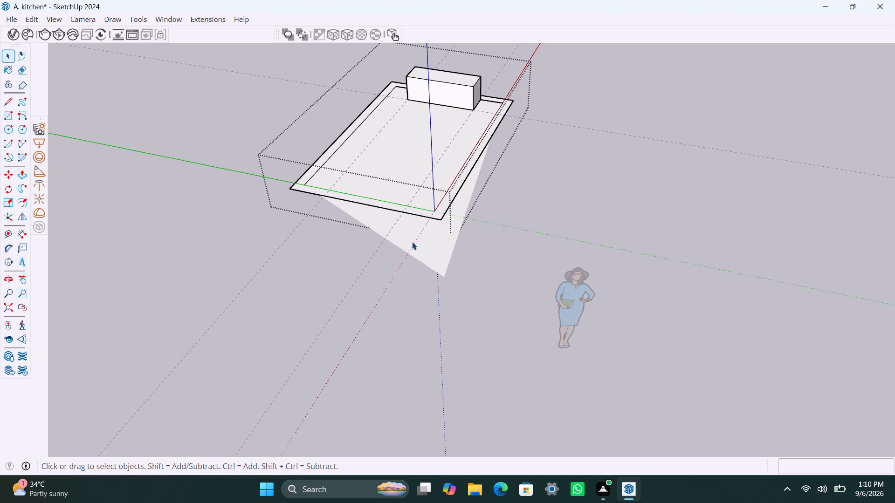
middle_click_drag(413, 241, 417, 369, "shift")
scroll(430, 312, "up", 4)
middle_click_drag(431, 307, 402, 413)
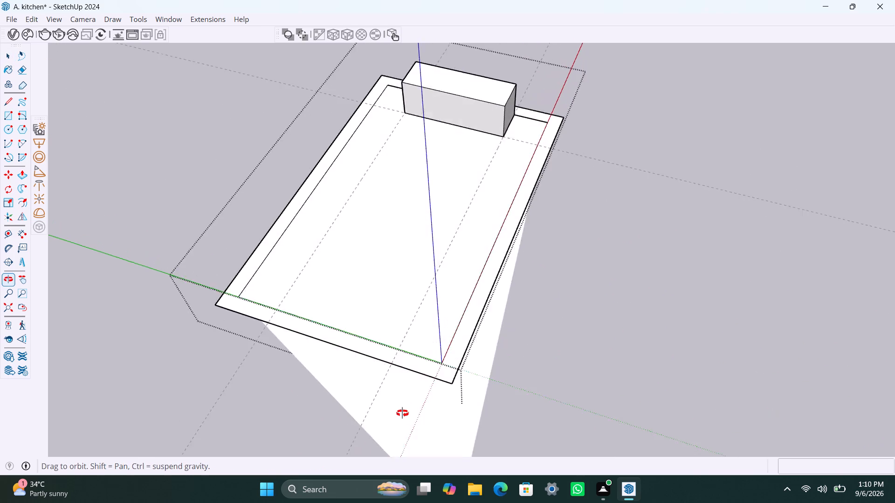
middle_click_drag(402, 413, 103, 388)
scroll(424, 307, "up", 3)
left_click(364, 274)
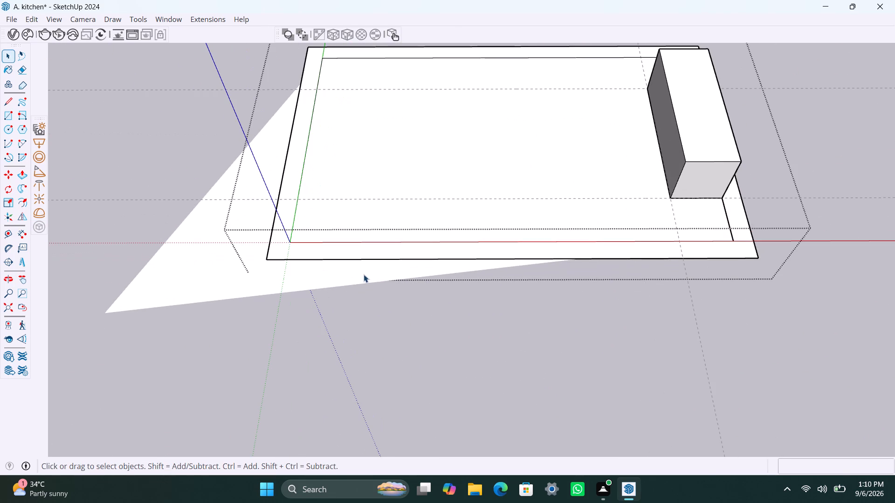
double_click(265, 293)
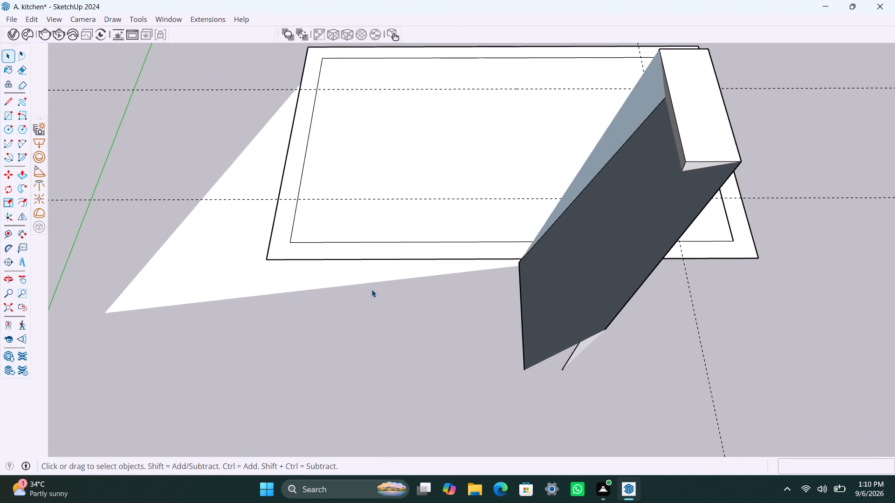
Toggle the display of section cuts and section fill.
left_click(53, 18)
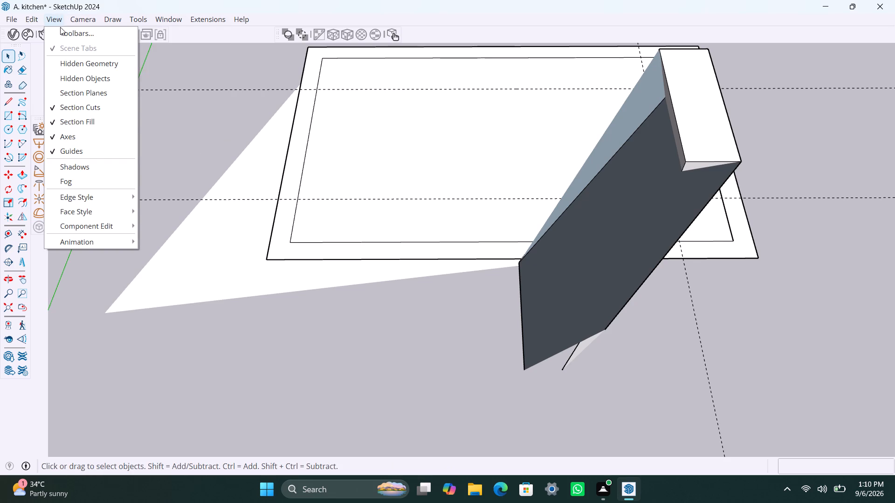
left_click(96, 113)
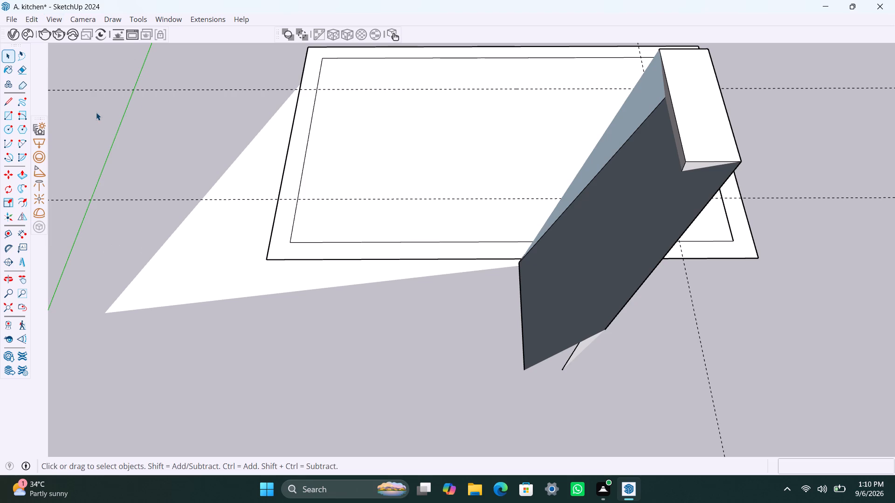
left_click(56, 19)
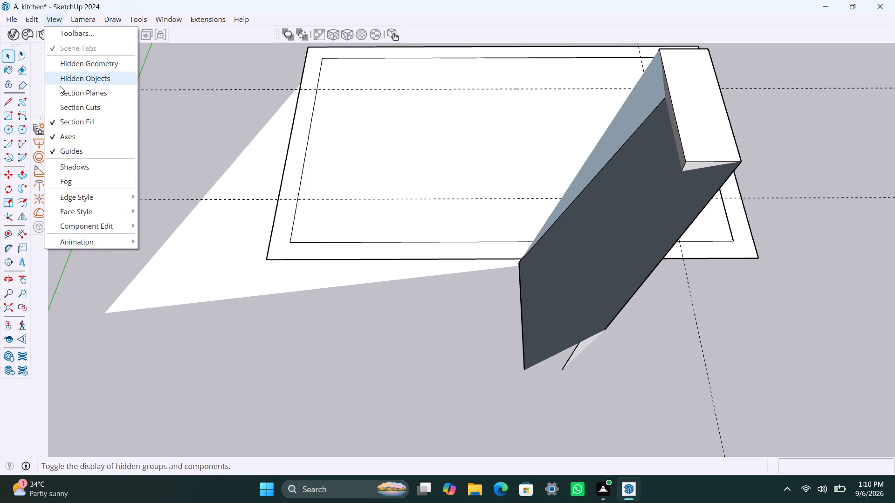
left_click(62, 118)
left_click(131, 122)
scroll(243, 198, "down", 2)
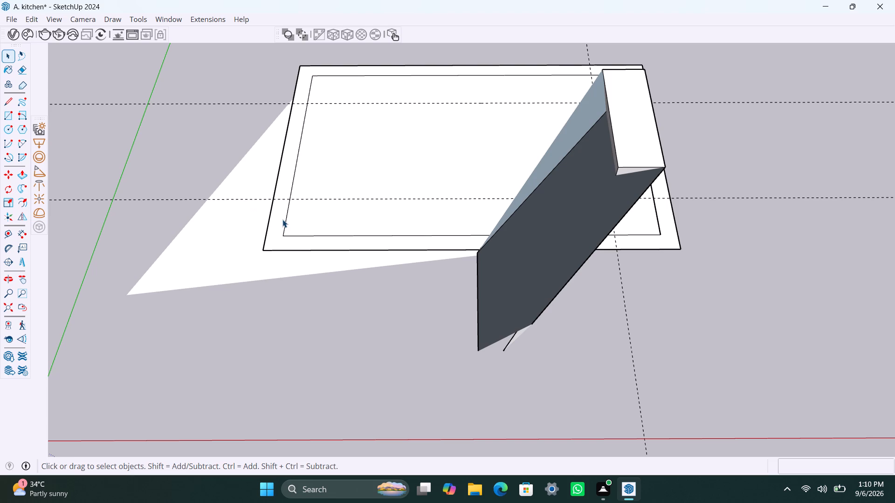
Undo the counter block, its base rectangle and the grouping, back to the bare floor outline with its guides.
key("ctrl+z")
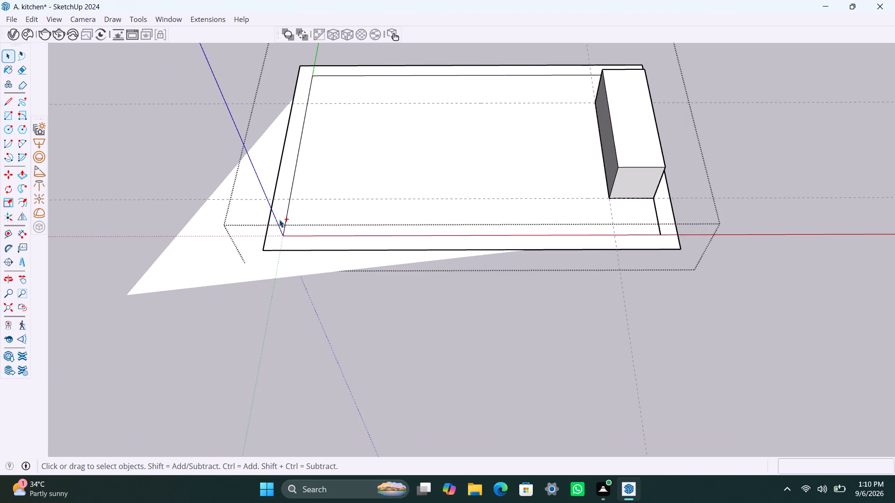
key("ctrl+z")
key("ctrl+z")
key("space")
left_click(311, 306)
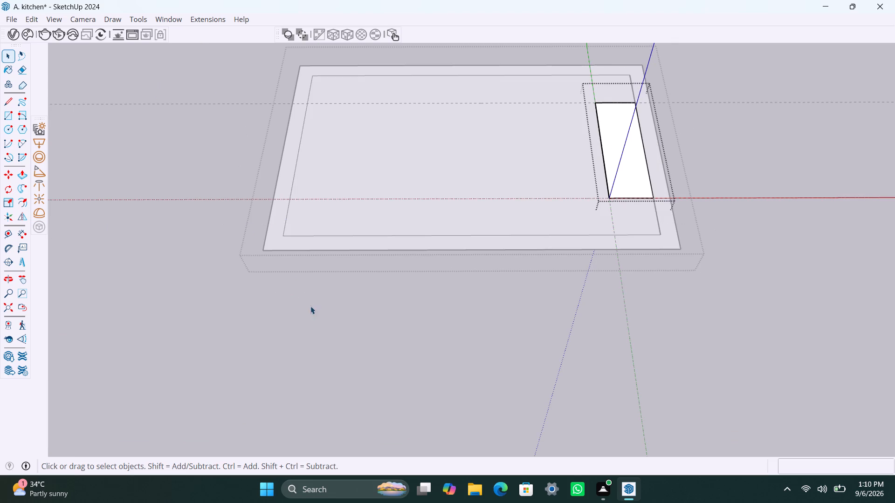
key("ctrl+z")
left_click(225, 230, "ctrl")
key("ctrl+z")
key("ctrl+z")
key("ctrl+z")
key("ctrl+z")
left_click(354, 315)
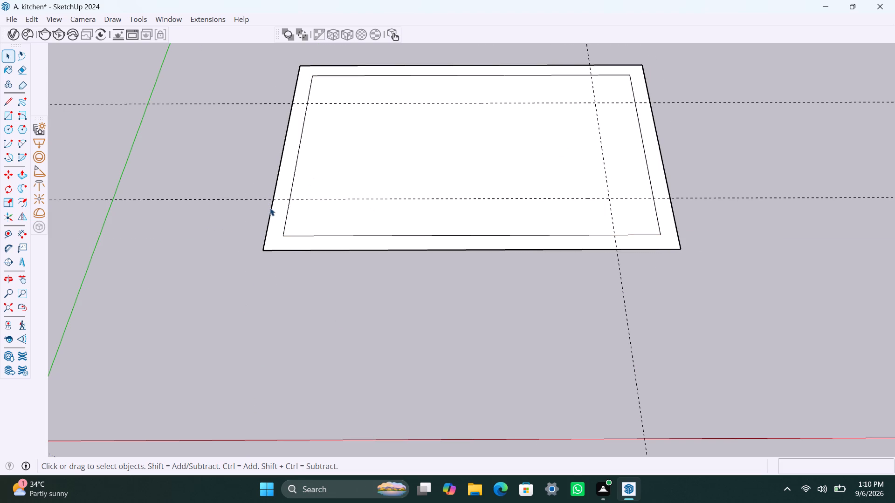
Place a guide 14'4" from the crosswise guide at the counter end, towards the floor's opposite short side.
key("t")
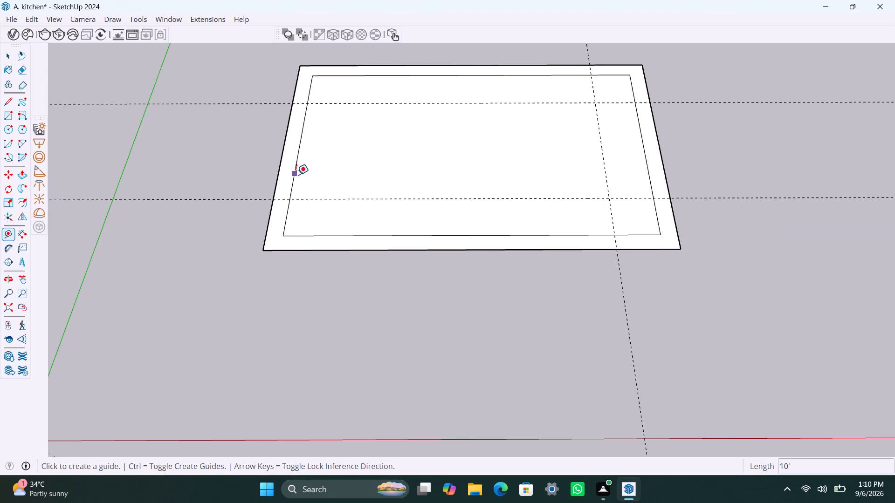
left_click(296, 175)
key("Escape")
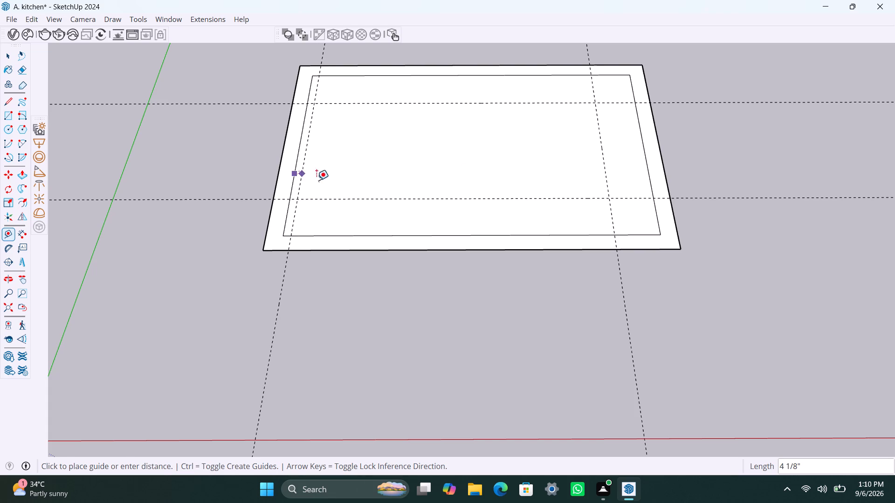
left_click(604, 154)
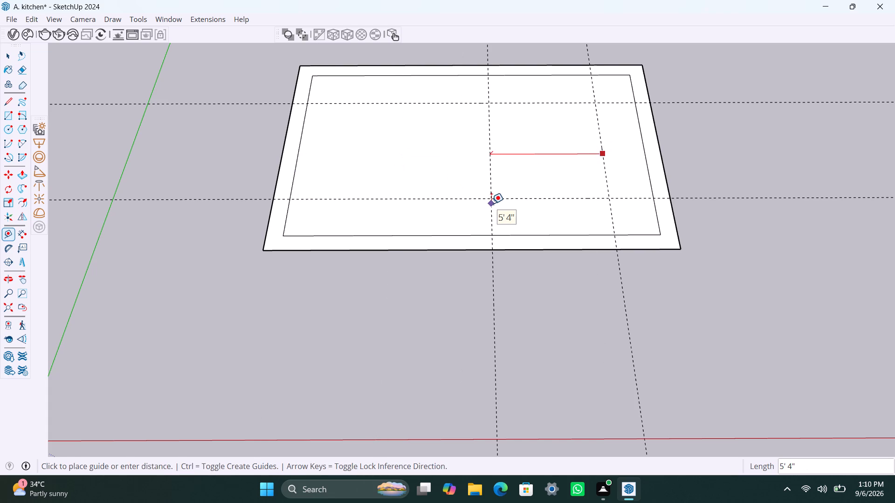
type("14'4\"")
key("Return")
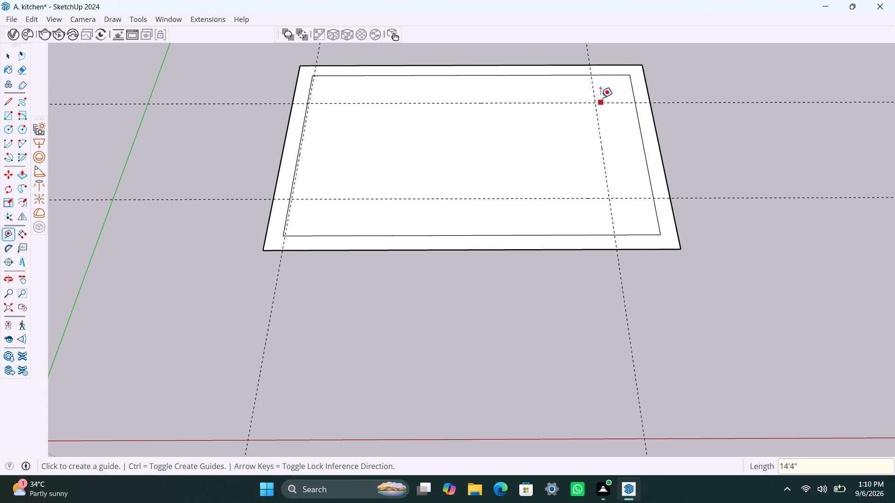
Place another guide 12'5" from the same crosswise guide, towards the opposite short side.
left_click(595, 93)
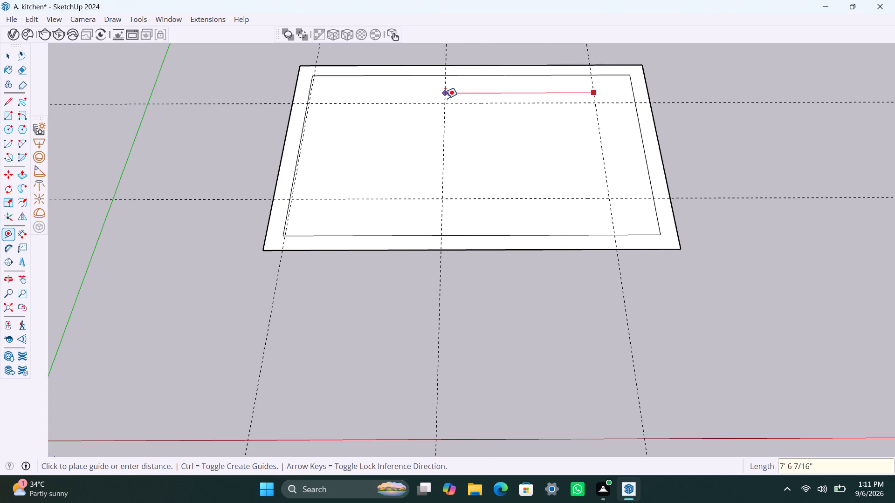
type("12")
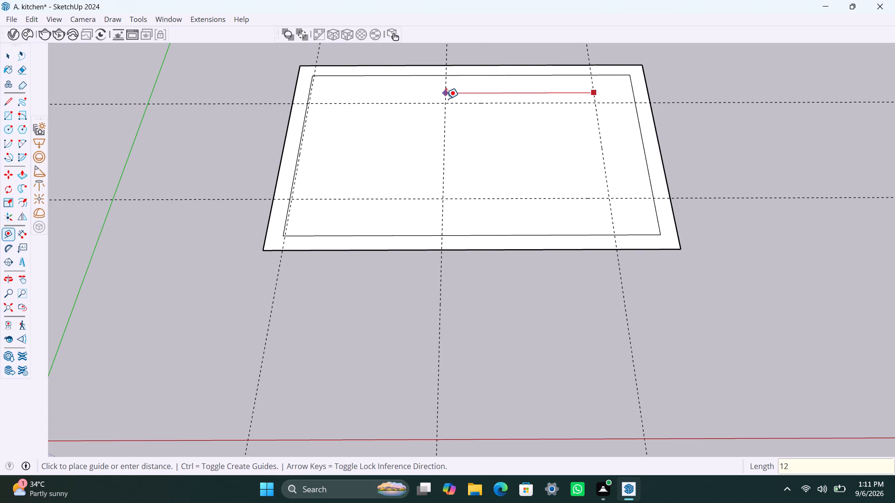
type("'5\"")
key("Return")
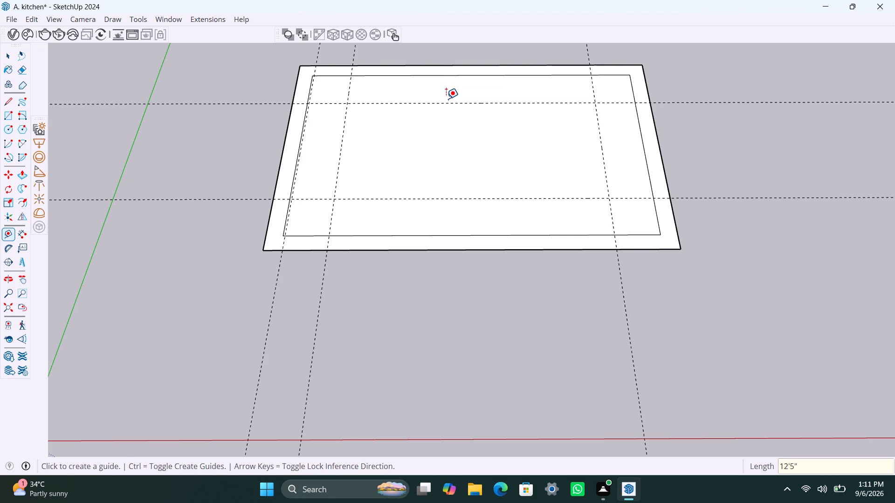
key("space")
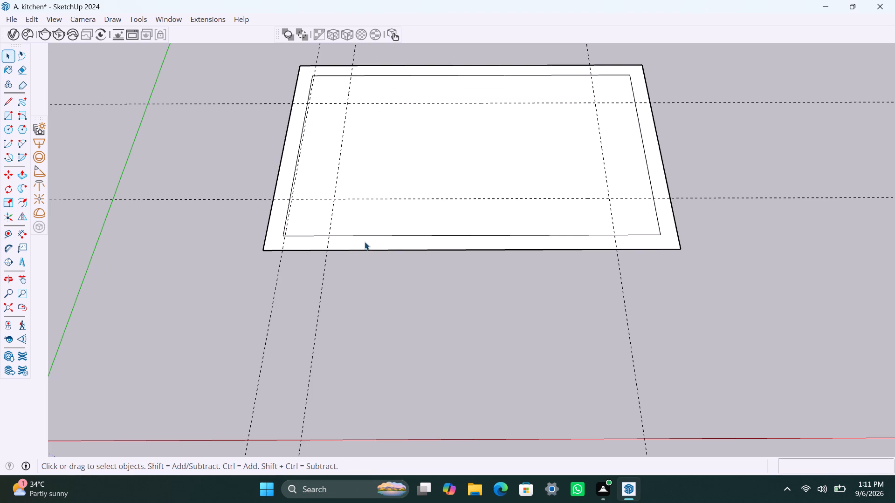
Draw the end counter's base rectangle between the two lengthwise guides, from the crosswise guide to the inner wall line.
key("r")
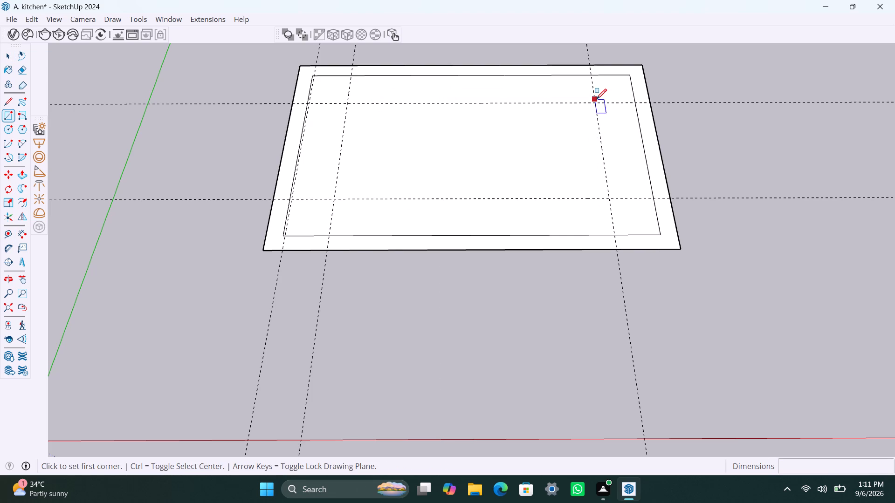
left_click(596, 99)
key("Escape")
left_click(594, 102)
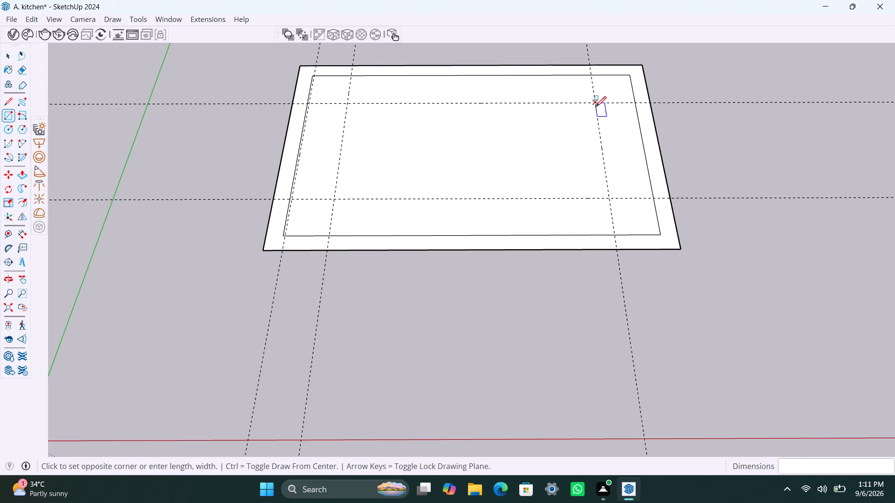
left_click(652, 196)
key("space")
Group the new counter base rectangle with its edges.
double_click(632, 166)
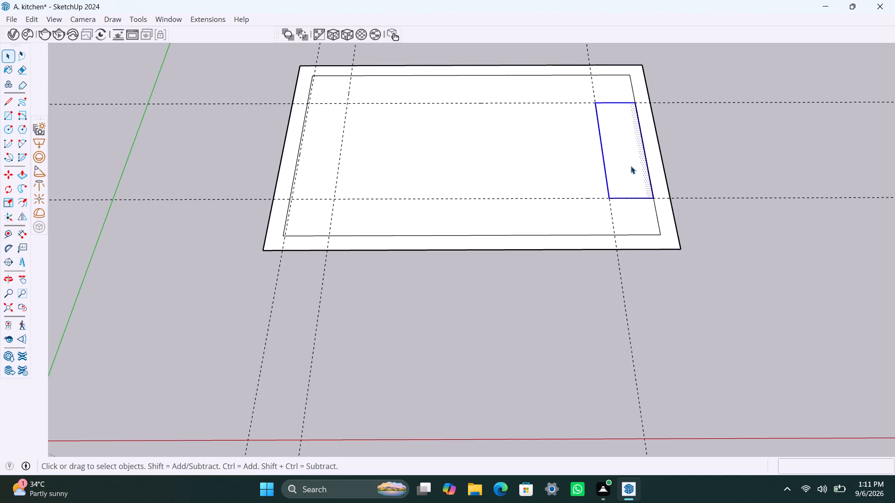
right_click(631, 166)
left_click(695, 281)
Inside the new counter group, extrude the base rectangle up 2'2" to form the end counter.
double_click(634, 173)
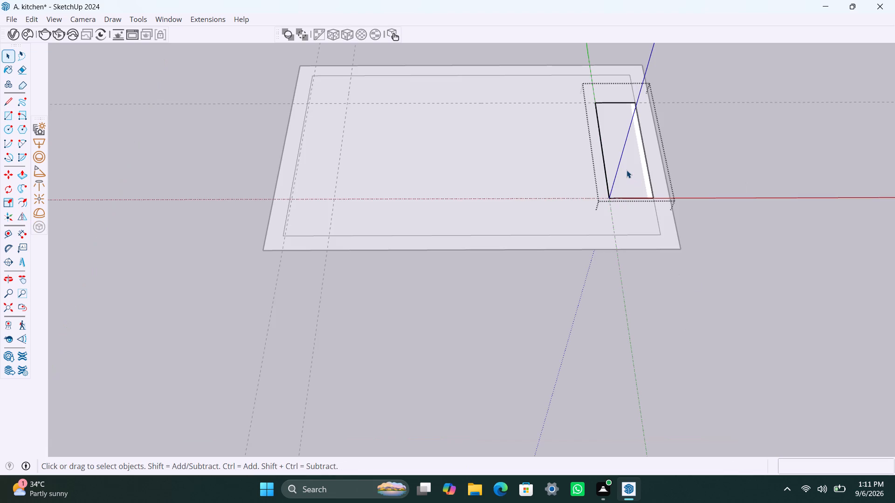
left_click(625, 169)
key("p")
left_click(626, 170)
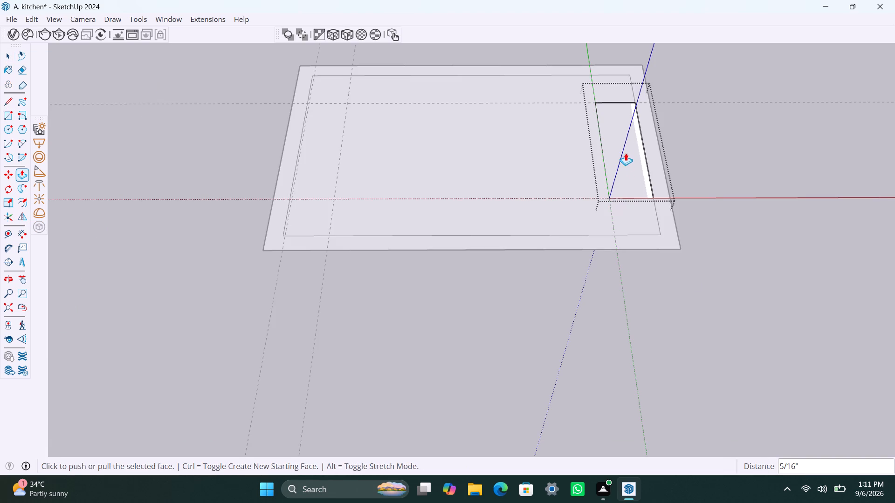
key("space")
left_click(626, 164)
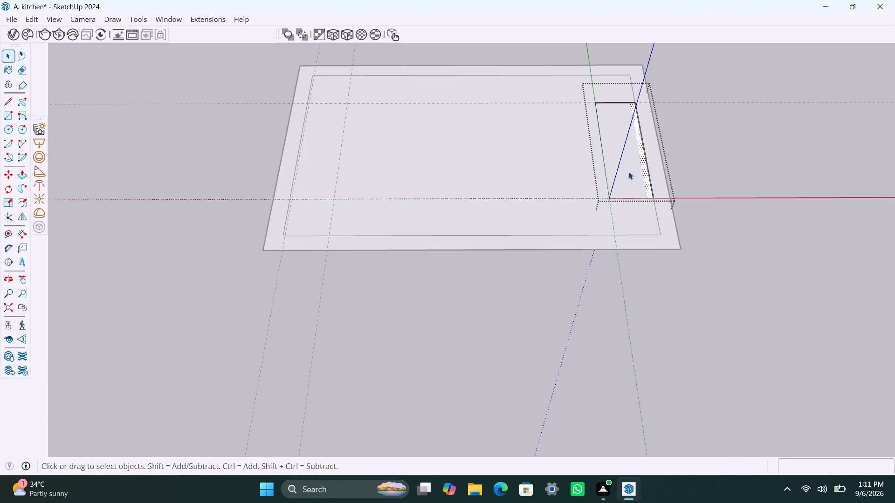
key("p")
left_click(627, 173)
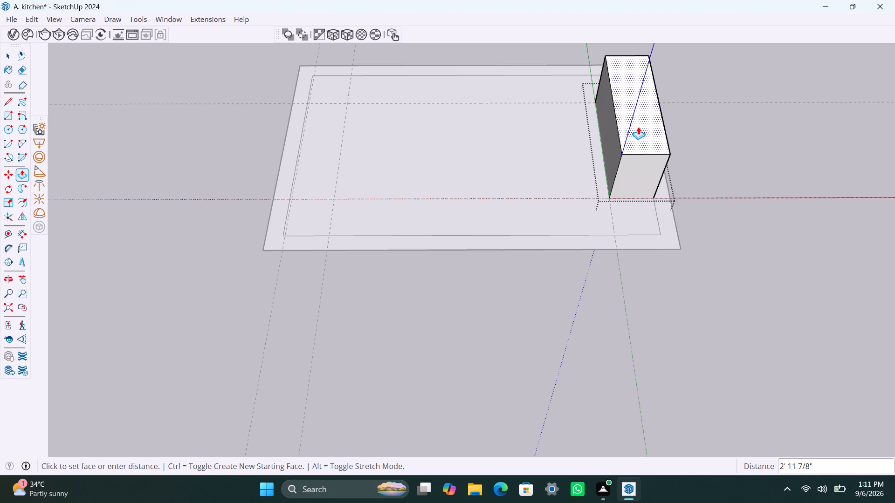
key("2")
type("'2\"")
key("Return")
key("space")
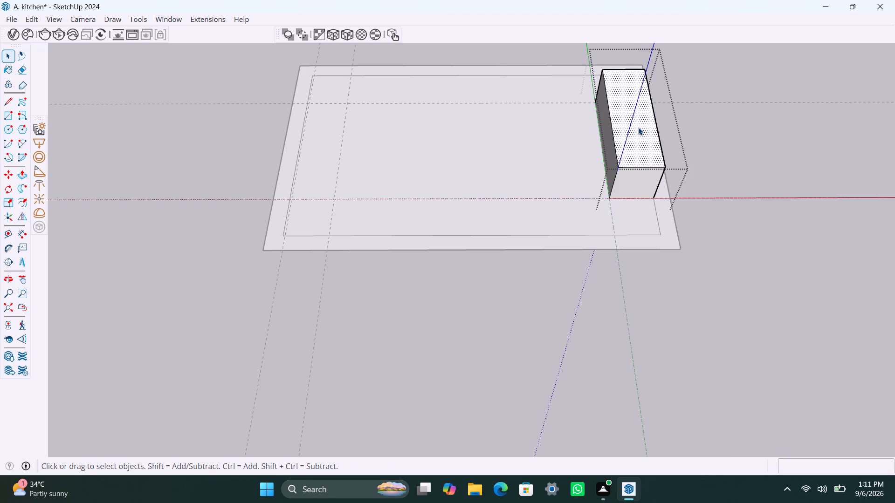
left_click(707, 124)
Inside the counter group, extend the end counter's near end face 2' out to the inner wall line.
triple_click(636, 184)
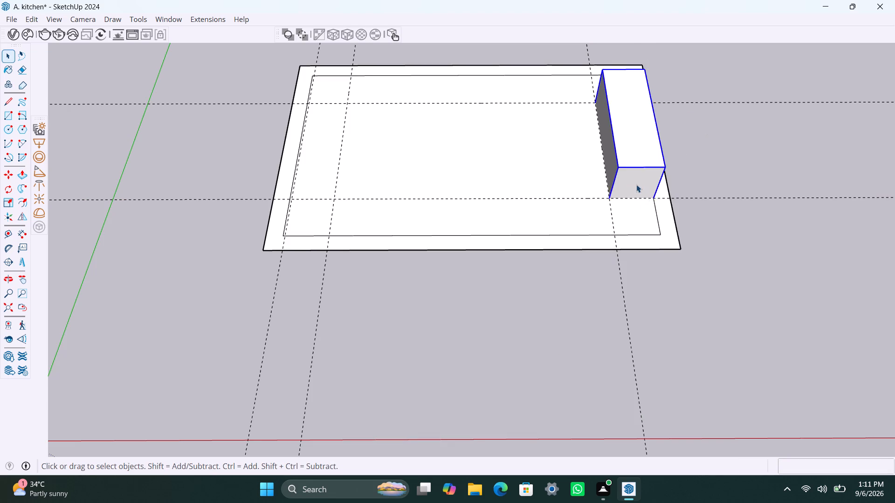
scroll(635, 184, "up", 3)
left_click(635, 184)
key("p")
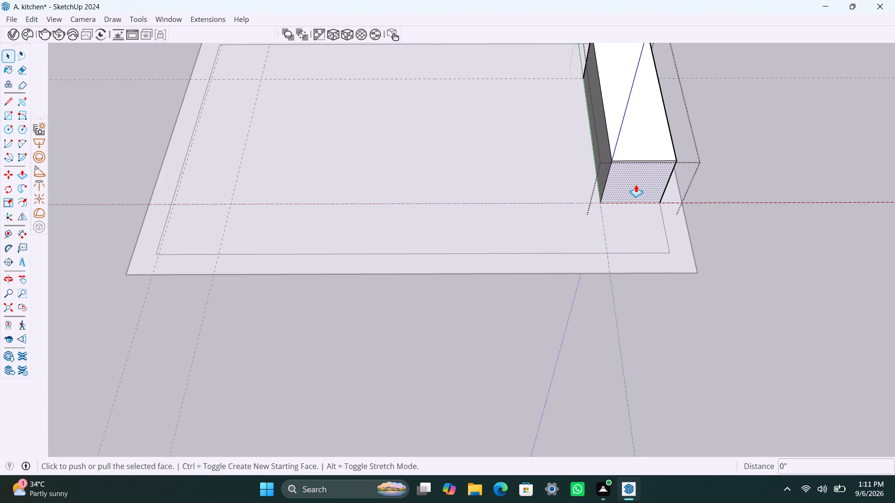
left_click(636, 184)
left_click(606, 252)
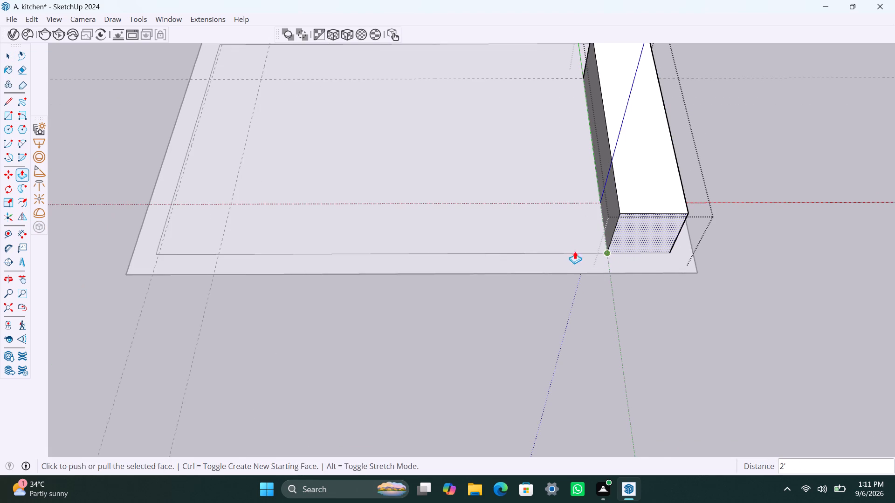
key("space")
Copy the extended end's inner vertical corner edge back along the end counter's inner face to the lengthwise guide.
scroll(534, 330, "down", 3)
middle_click_drag(533, 343, 777, 348)
scroll(590, 246, "up", 2)
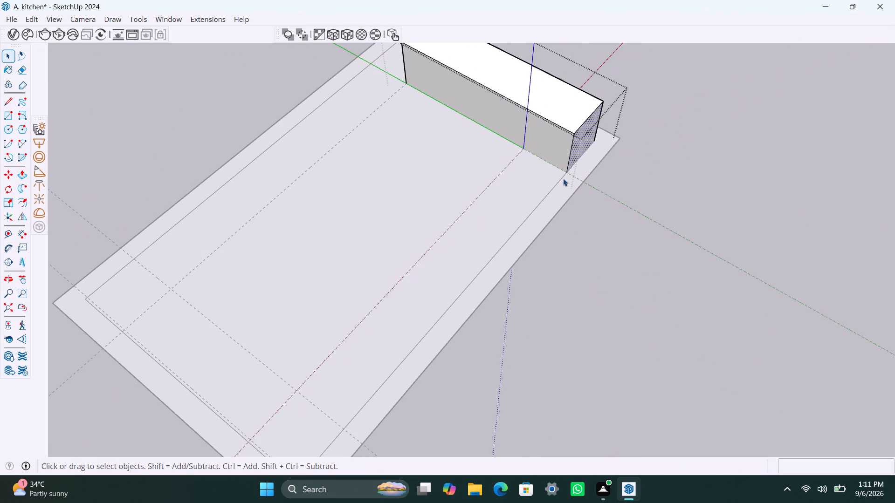
scroll(561, 168, "up", 2)
left_click(573, 147)
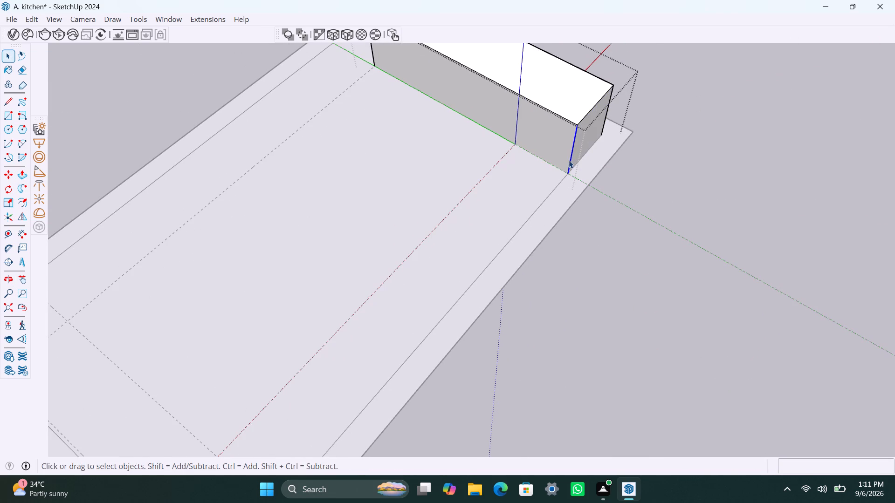
key("m")
left_click(567, 176)
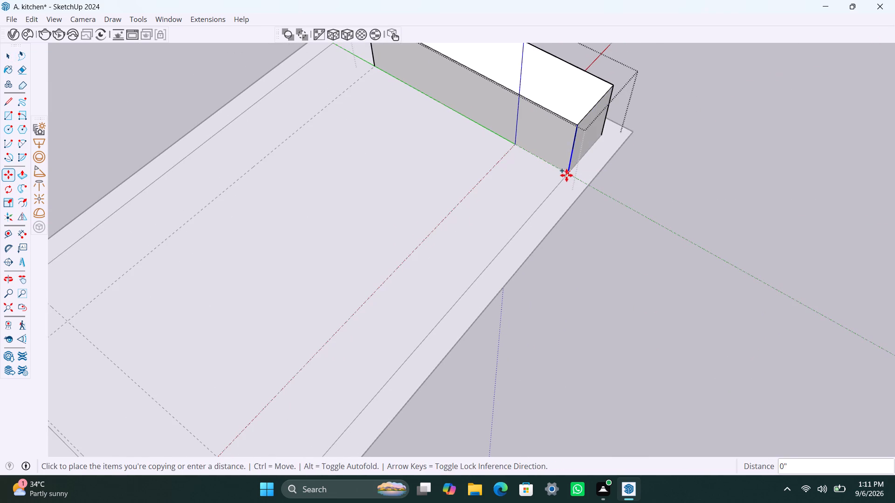
left_click(515, 150)
key("space")
Push/Pull the split-off section of the inner face 14'4" along the long wall towards the opposite short side.
left_click(550, 136)
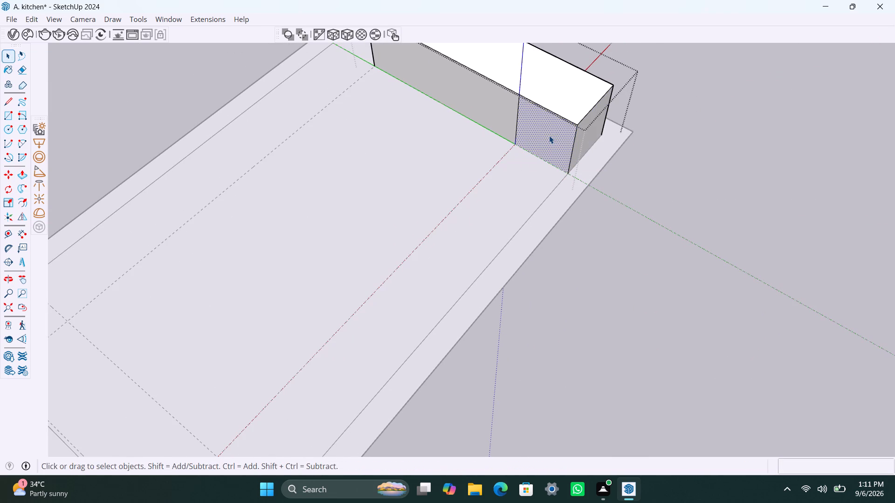
key("p")
left_click(548, 135)
scroll(501, 181, "down", 6)
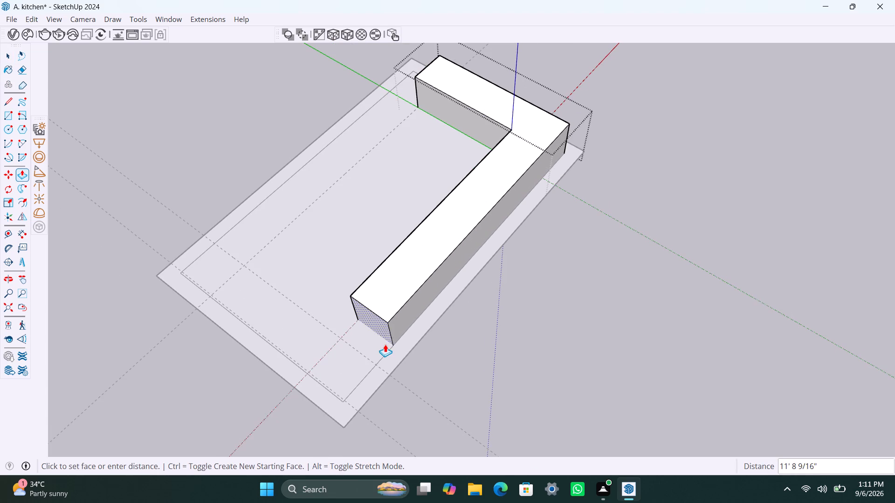
left_click(360, 412)
key("space")
left_click(516, 333)
Extend the end counter's other end face 2' out to the opposite inner wall line.
scroll(307, 269, "down", 6)
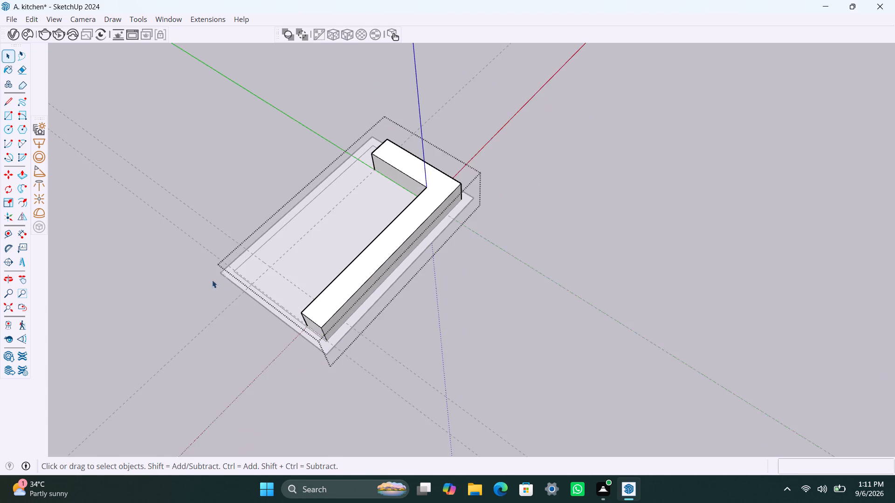
middle_click_drag(212, 280, 710, 216)
scroll(358, 336, "up", 6)
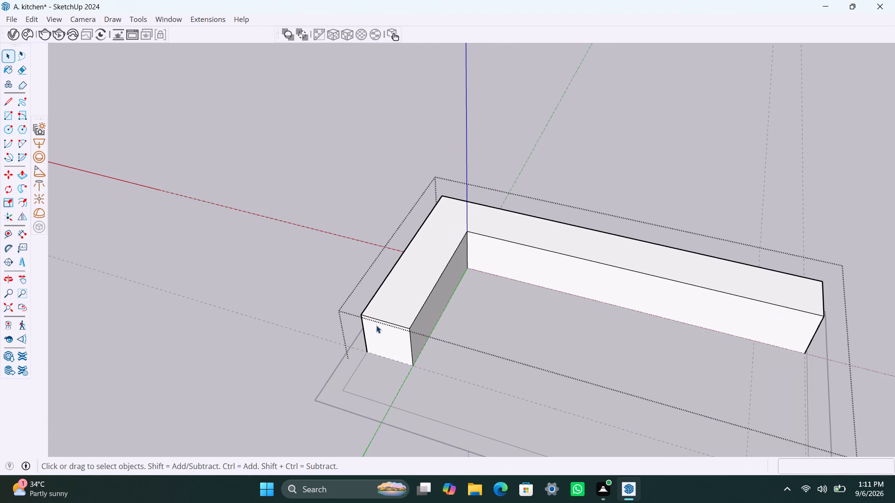
left_click(381, 339)
key("p")
left_click(381, 338)
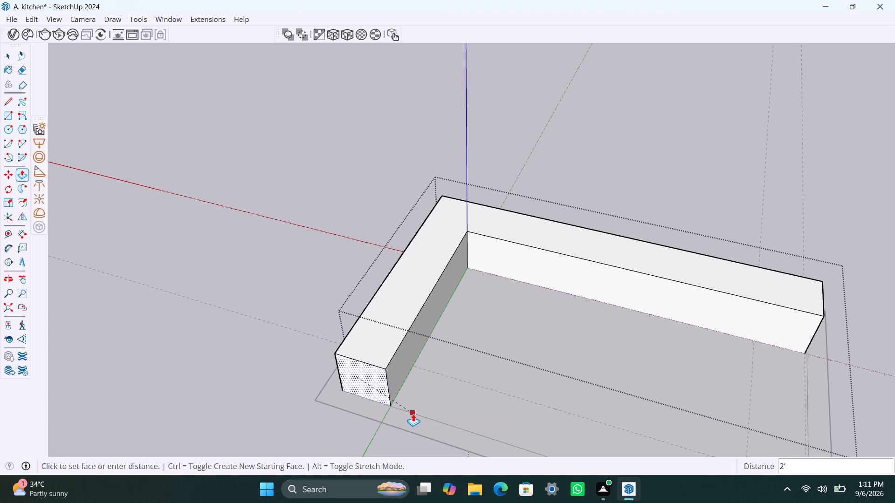
left_click(413, 414)
Copy the inner vertical corner edge at this extended end 2' along the counter's inner face to the lengthwise guide.
scroll(416, 398, "down", 4)
middle_click_drag(371, 423, 66, 335)
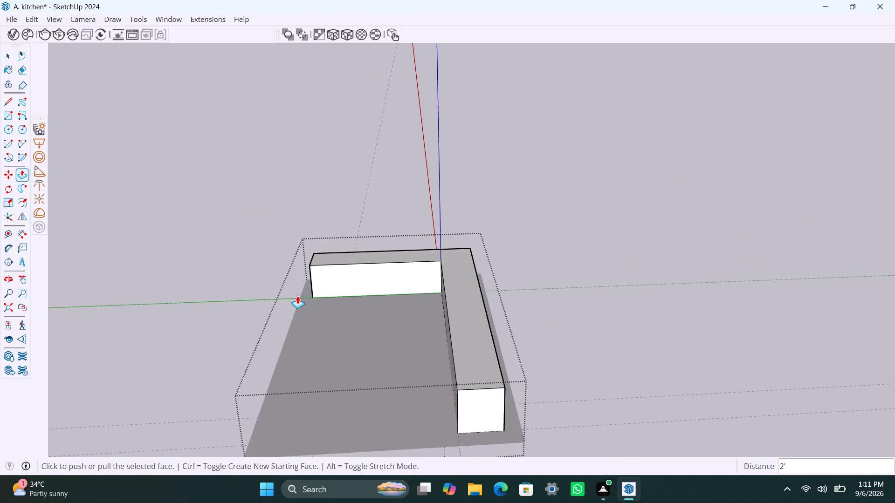
scroll(298, 296, "up", 3)
middle_click_drag(293, 315, 302, 436)
key("space")
scroll(314, 282, "up", 2)
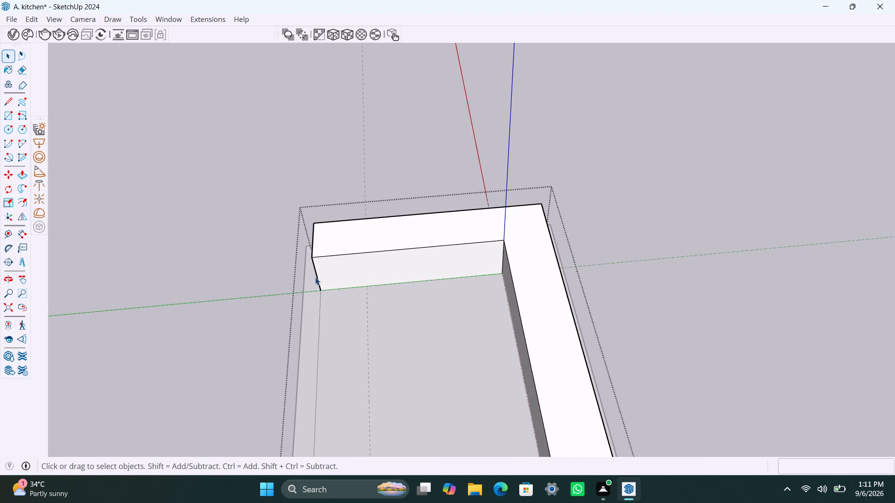
left_click(316, 274)
key("m")
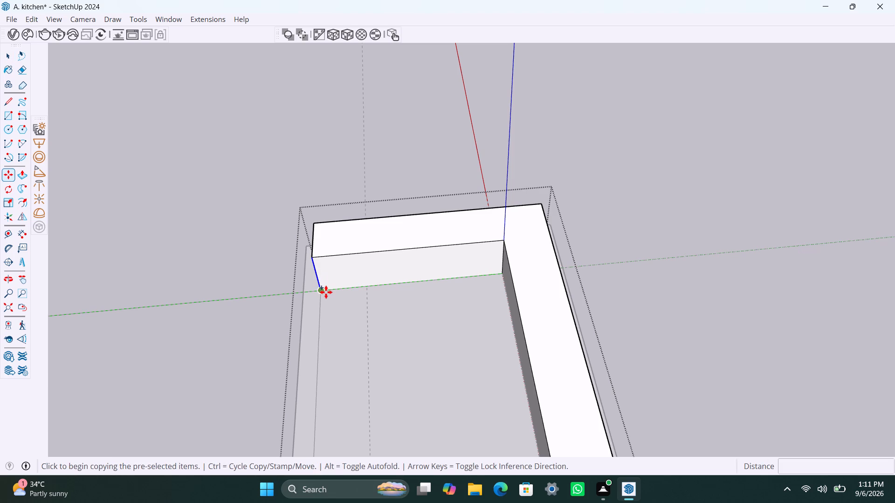
left_click(325, 291)
left_click(367, 289)
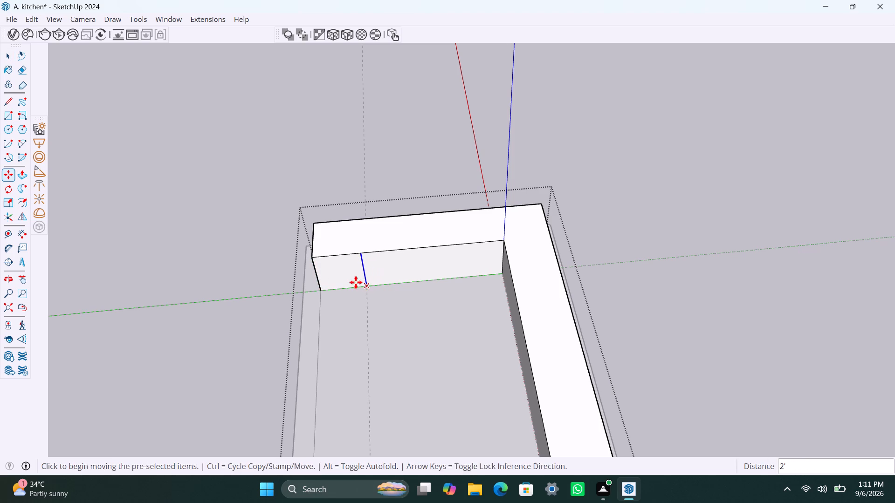
key("space")
Push/Pull this split-off face section along the second long wall to the shorter crosswise guide, completing the U-shaped counter.
left_click(347, 277)
key("p")
left_click(346, 278)
scroll(351, 323, "down", 3)
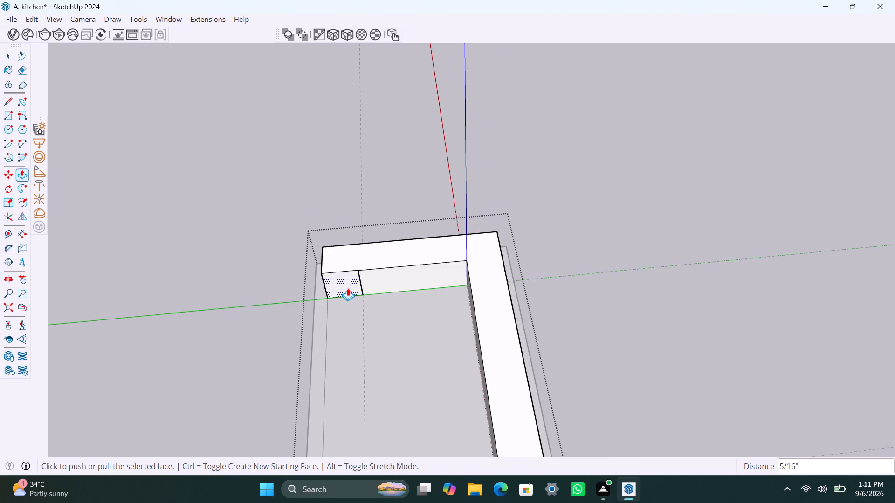
left_click(348, 283)
scroll(347, 340, "down", 8)
middle_click_drag(346, 341, 337, 247)
left_click(362, 313)
key("space")
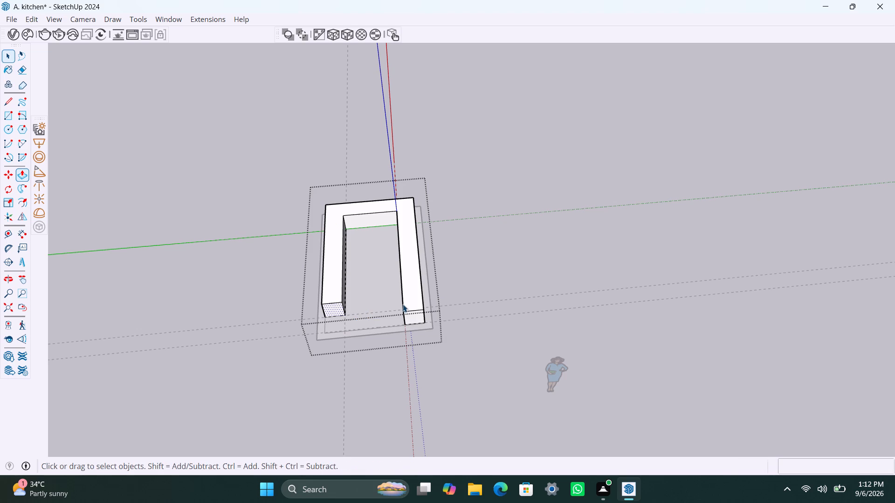
left_click(515, 238)
Delete all guides from the model.
scroll(390, 234, "down", 5)
middle_click_drag(375, 246, 128, 401)
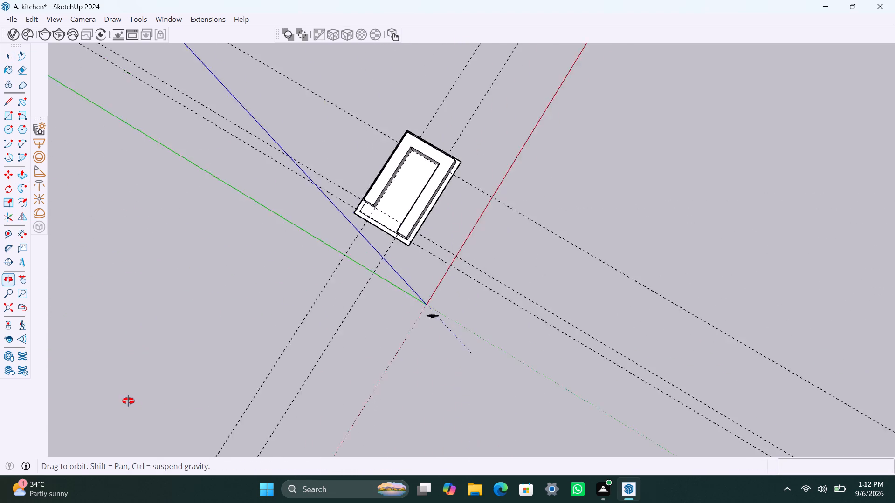
middle_click_drag(128, 401, 342, 377)
scroll(336, 295, "up", 3)
scroll(374, 235, "up", 4)
middle_click_drag(356, 255, 372, 255)
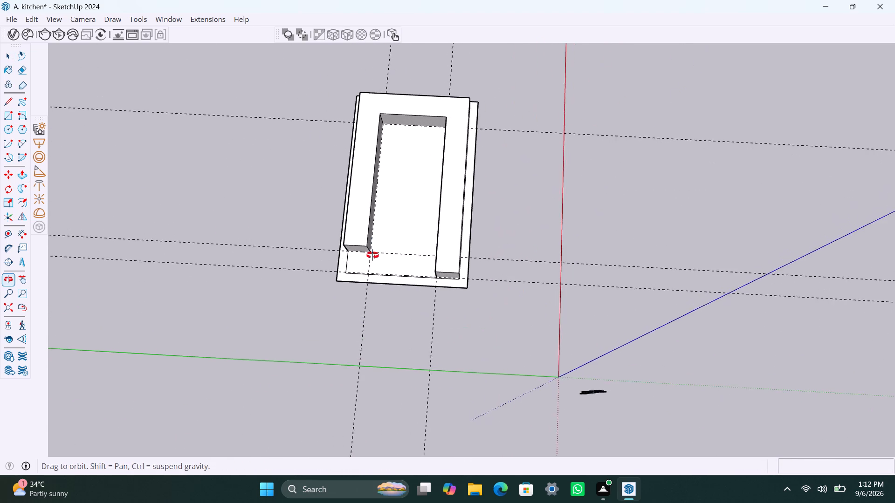
middle_click_drag(372, 255, 383, 245)
scroll(329, 241, "up", 2)
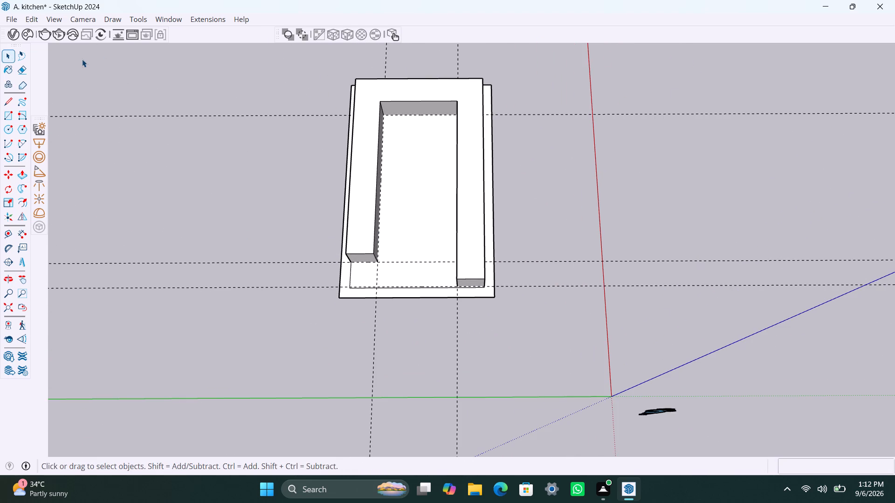
left_click(30, 15)
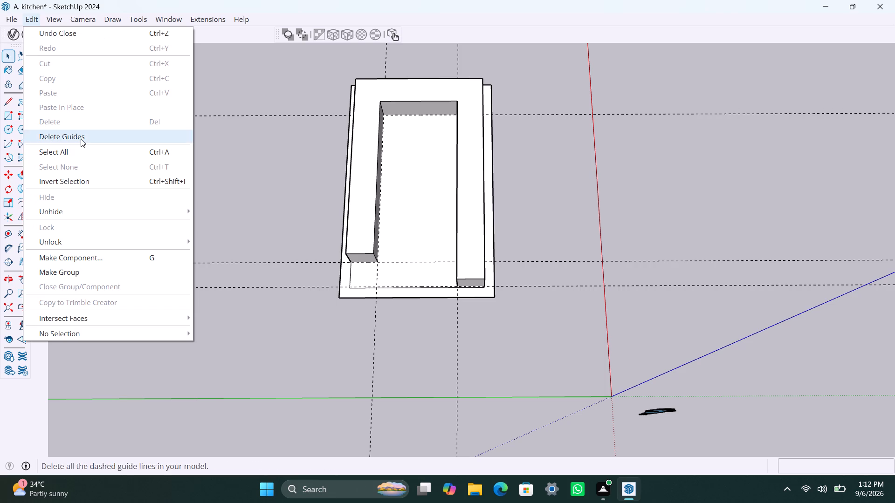
left_click(81, 139)
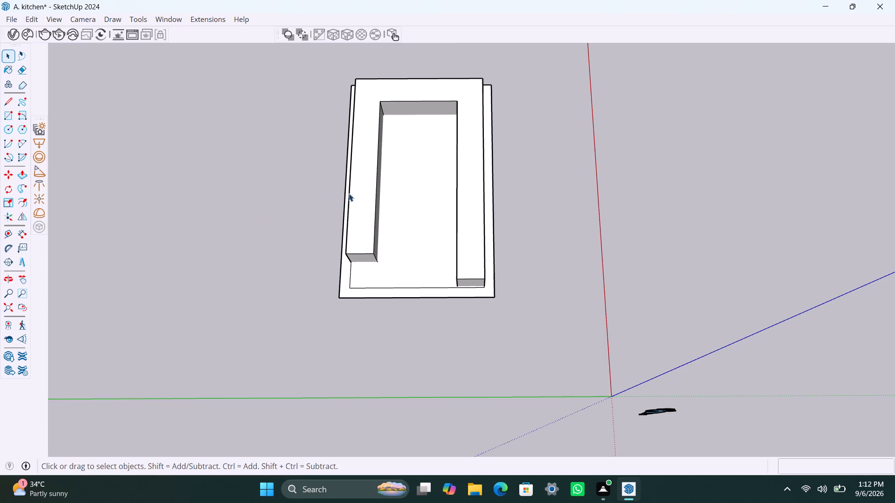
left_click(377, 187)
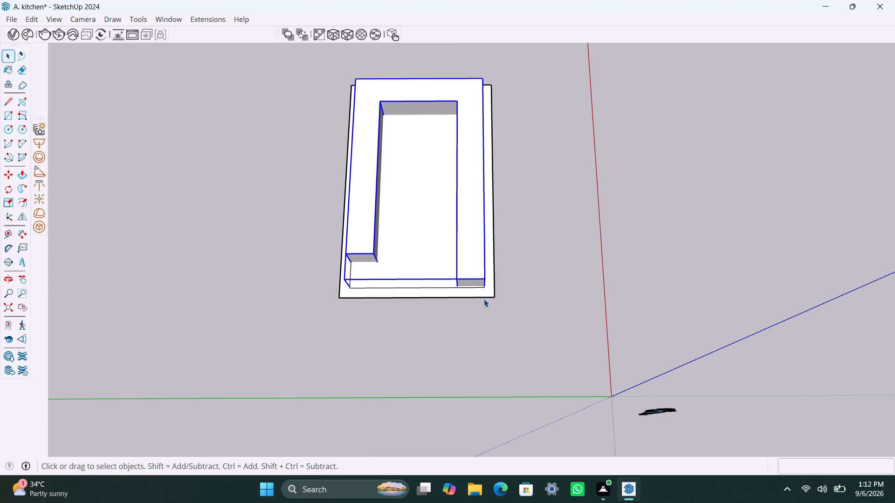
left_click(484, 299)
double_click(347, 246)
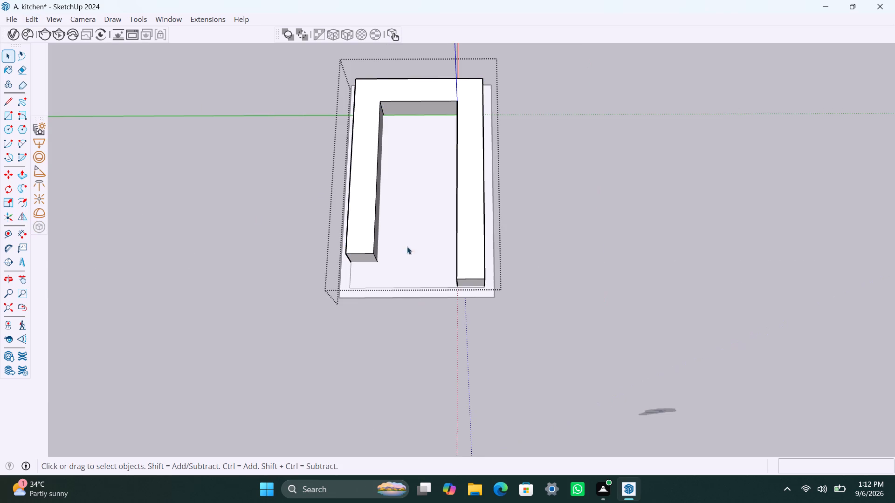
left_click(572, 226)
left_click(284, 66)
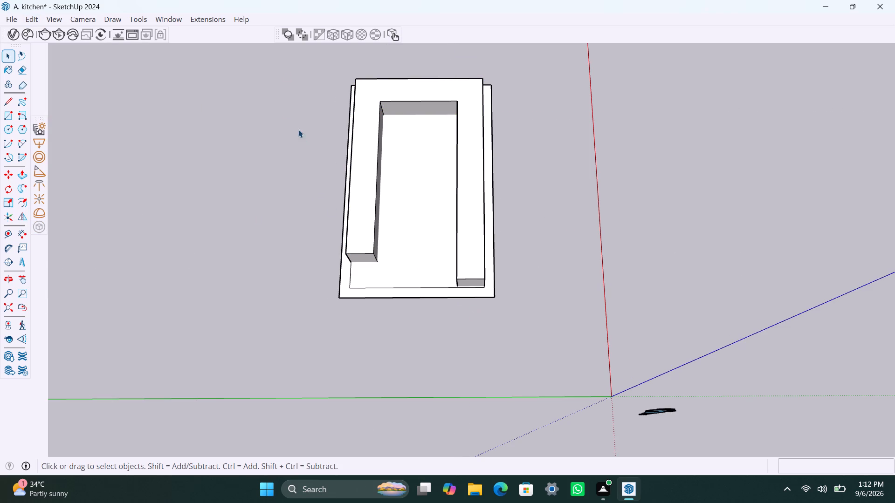
Select the whole floor and the counter group together and run FixIt 101 on them.
left_click_drag(289, 62, 544, 327)
right_click(538, 313)
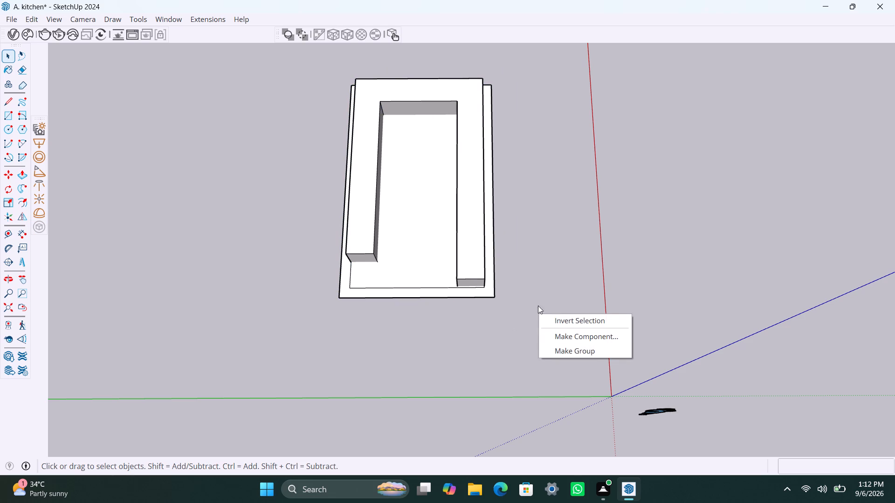
left_click_drag(298, 60, 544, 347)
right_click(472, 278)
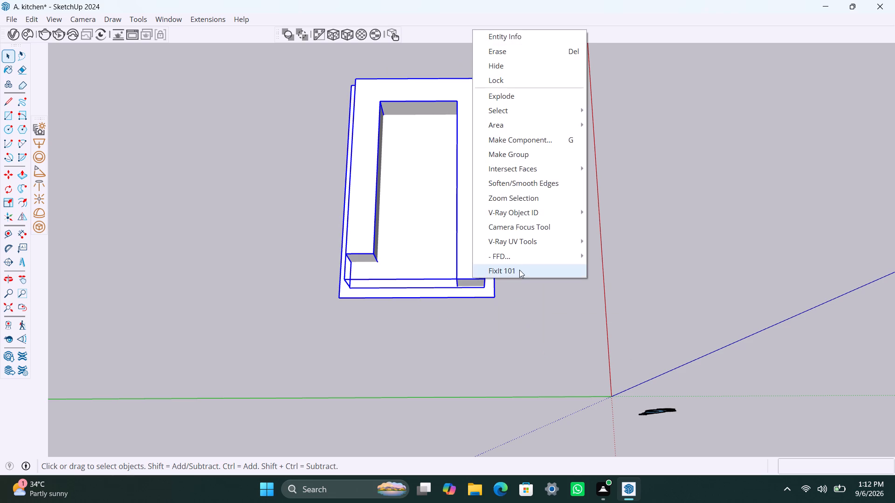
left_click(517, 267)
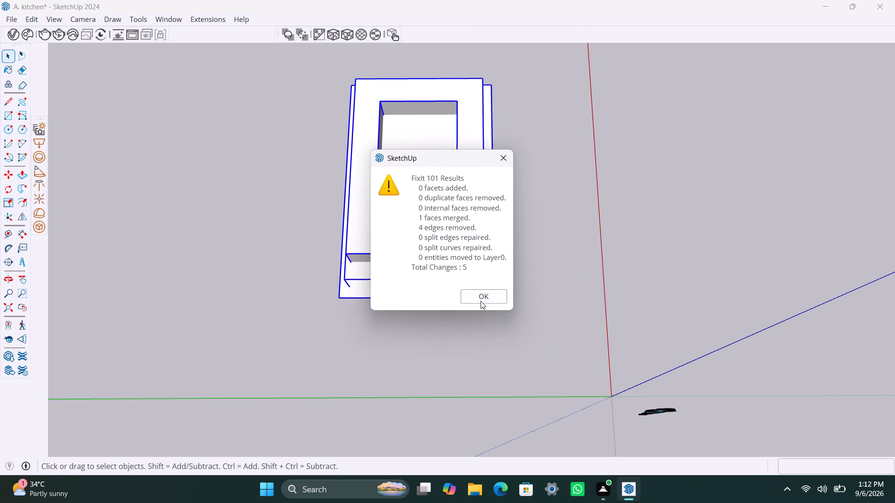
left_click(481, 301)
left_click(641, 263)
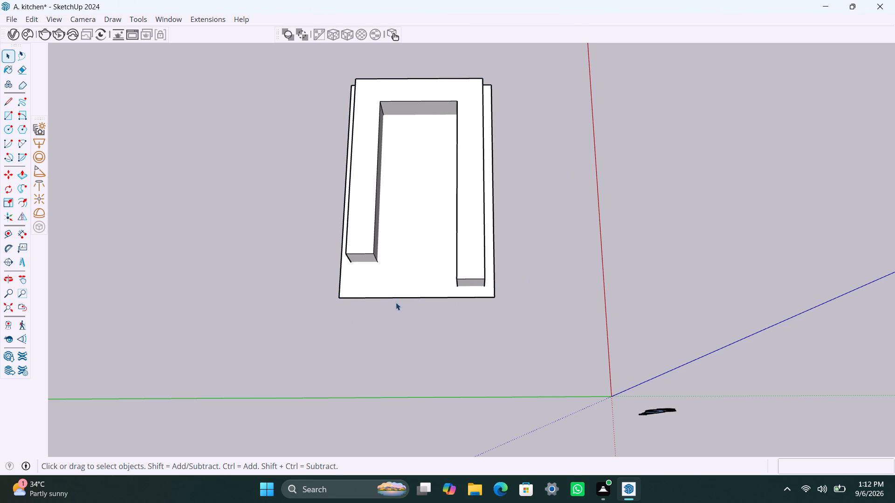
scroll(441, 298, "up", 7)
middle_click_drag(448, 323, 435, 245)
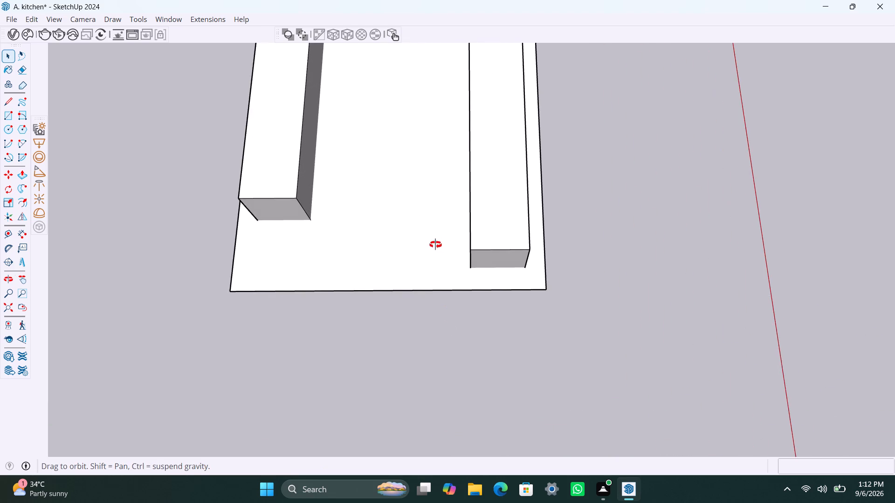
Undo the FixIt 101 run on the floor and counter group.
middle_click_drag(435, 245, 271, 106)
scroll(496, 229, "up", 3)
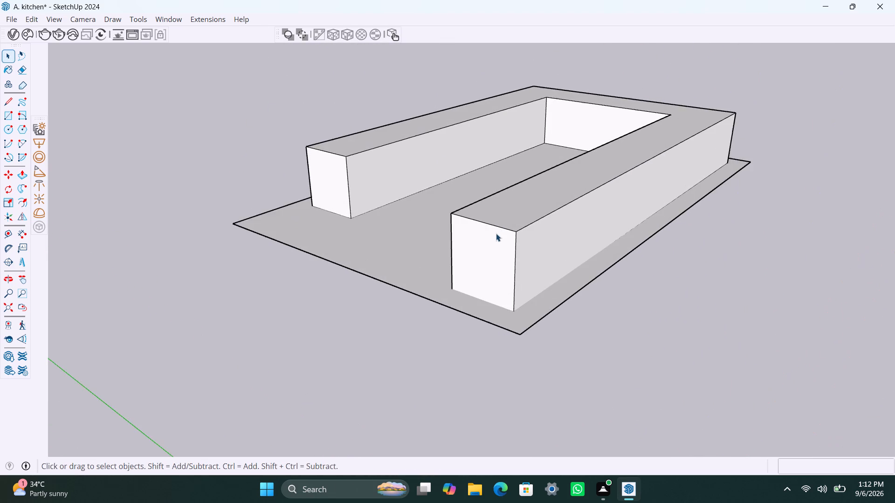
scroll(505, 302, "up", 5)
middle_click_drag(445, 320, 620, 323)
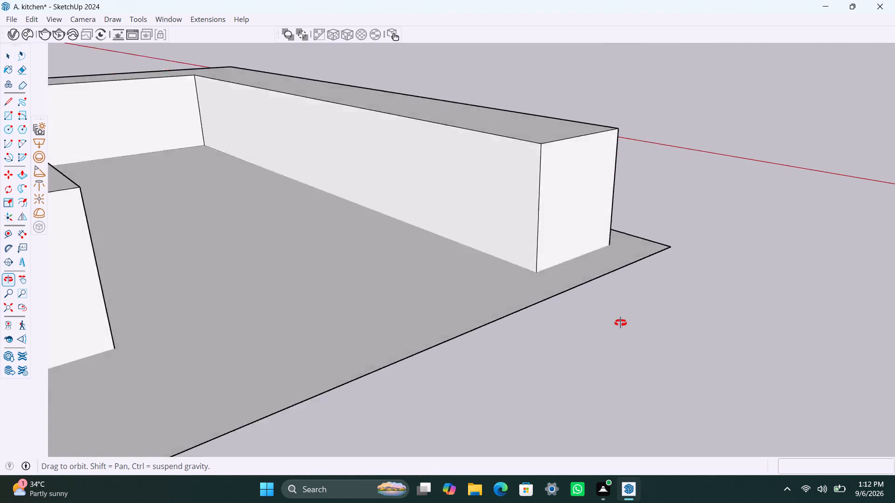
middle_click_drag(620, 323, 535, 315)
scroll(416, 262, "down", 5)
middle_click_drag(331, 253, 373, 421)
scroll(374, 322, "down", 3)
middle_click_drag(388, 361, 442, 356)
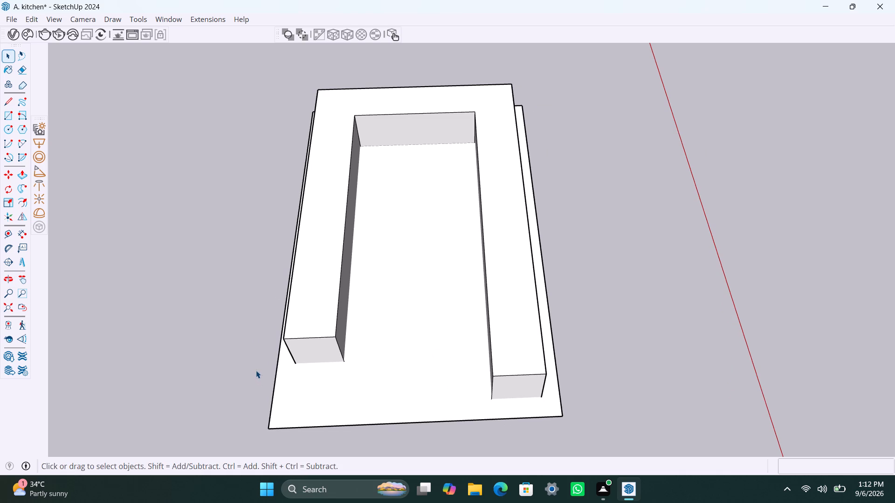
key("ctrl+z")
left_click(637, 326)
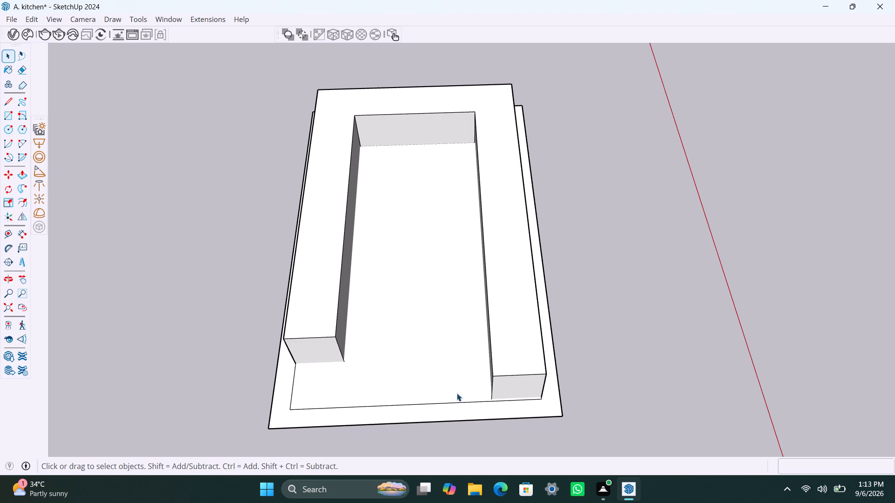
Examine the U-shaped counter from above and around its inner corners.
scroll(311, 277, "down", 3)
middle_click_drag(331, 350, 351, 367)
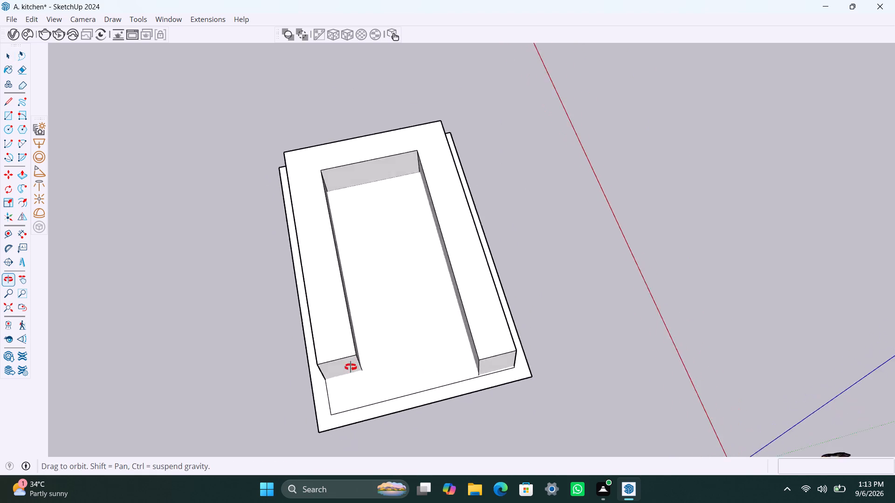
middle_click_drag(351, 367, 302, 356)
scroll(361, 333, "up", 2)
middle_click_drag(353, 330, 386, 351)
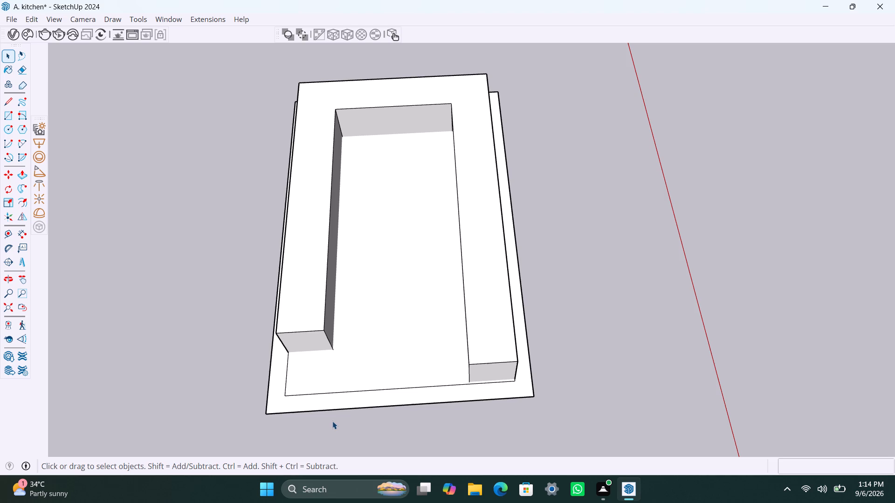
scroll(390, 279, "down", 3)
middle_click_drag(383, 297, 514, 332)
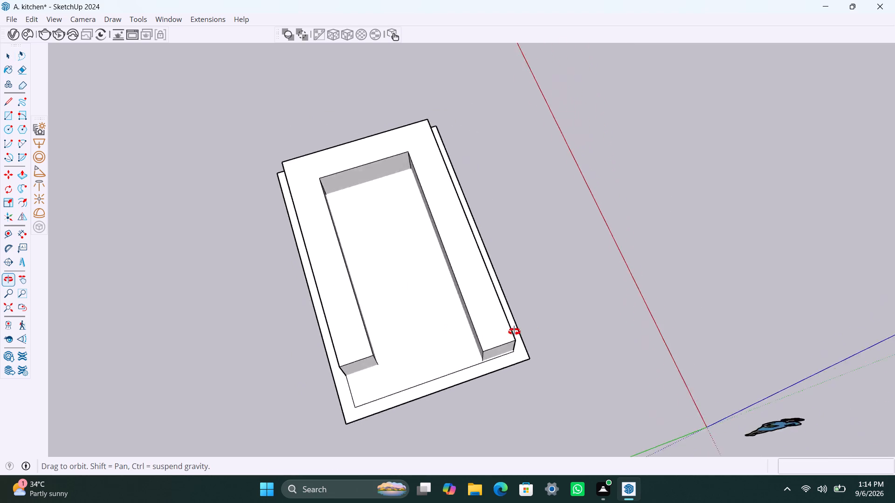
middle_click_drag(514, 332, 812, 229)
scroll(473, 249, "up", 4)
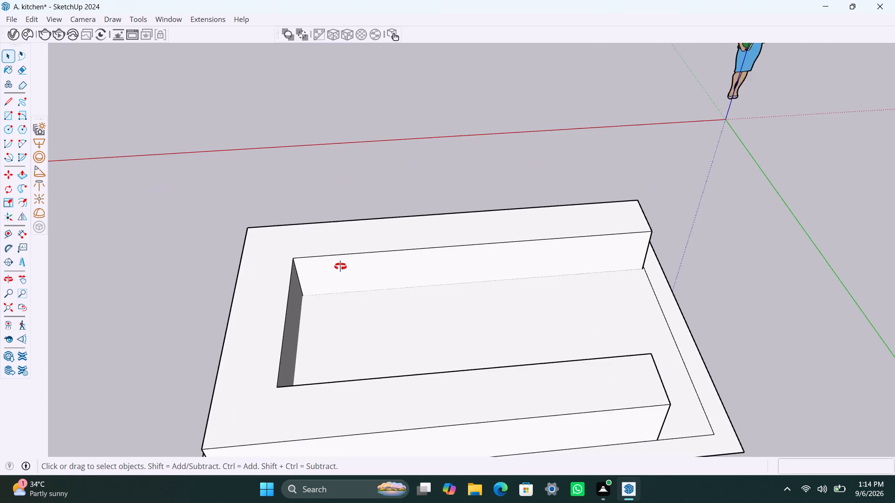
middle_click_drag(340, 266, 345, 336)
scroll(317, 307, "up", 4)
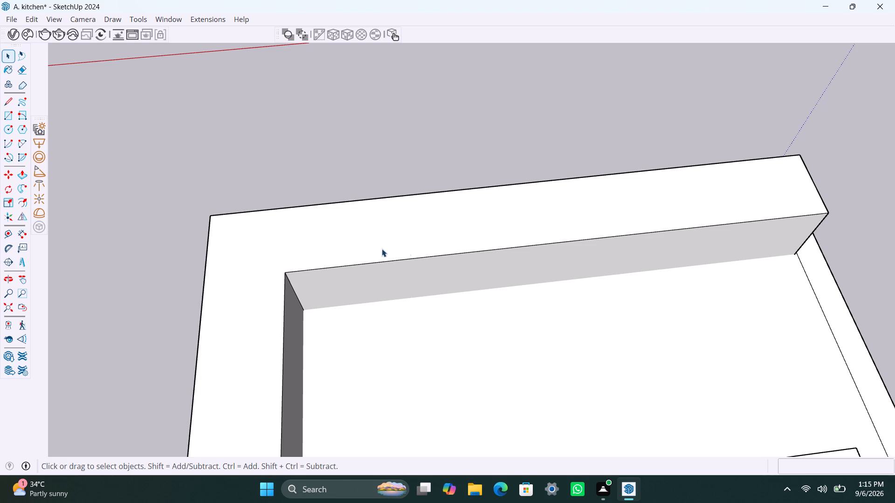
Place a vertical guide 3'9" from the free end of the longer counter leg along its inner face.
scroll(596, 309, "down", 3)
middle_click_drag(595, 288, 565, 295)
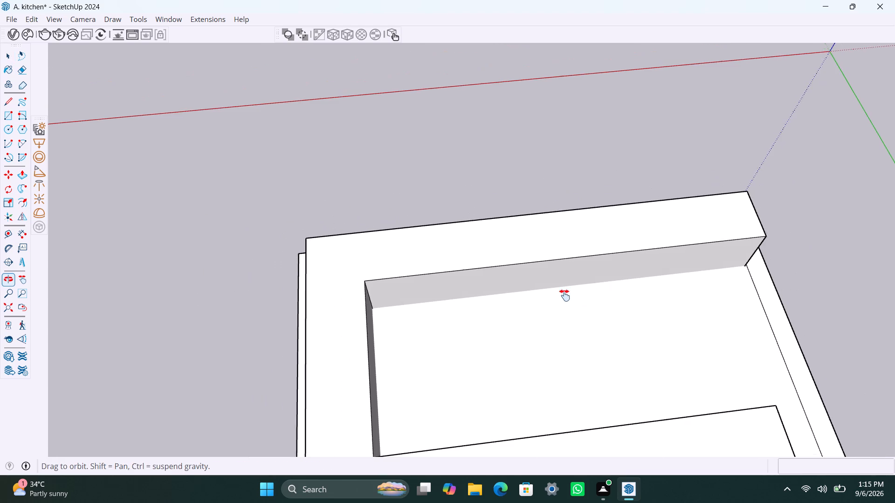
middle_click_drag(565, 295, 511, 298)
key("t")
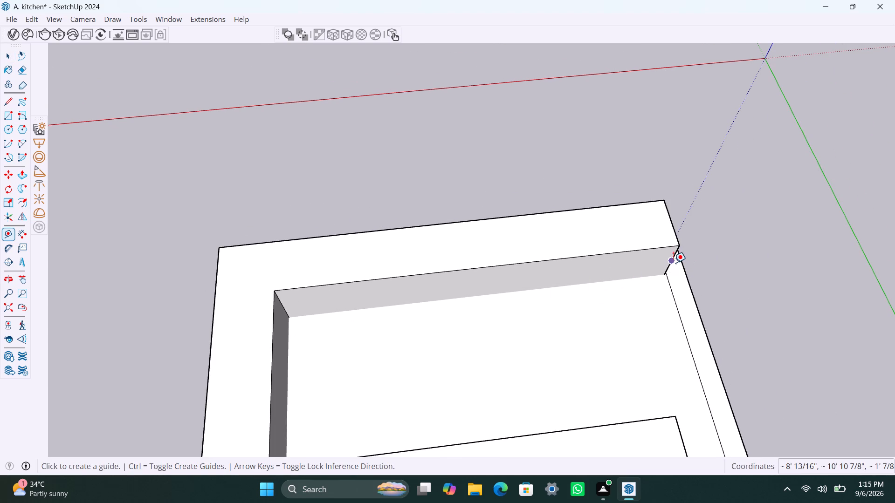
left_click(673, 263)
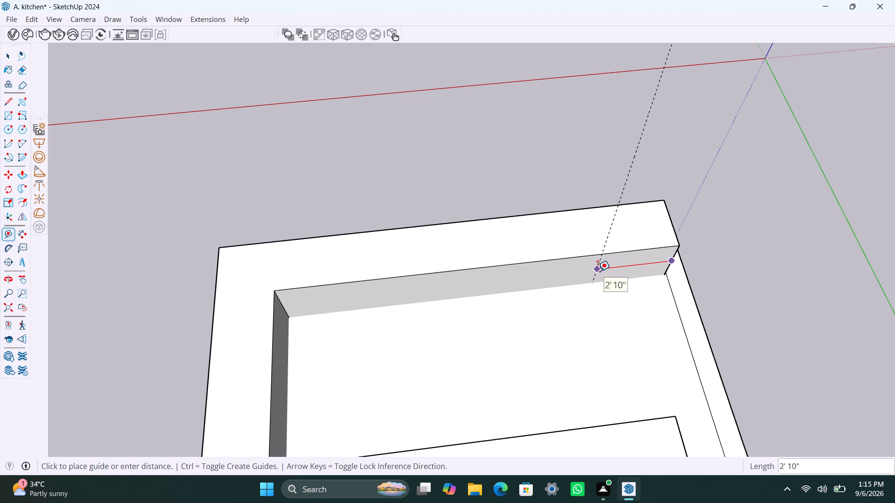
type("3'9\"")
key("Return")
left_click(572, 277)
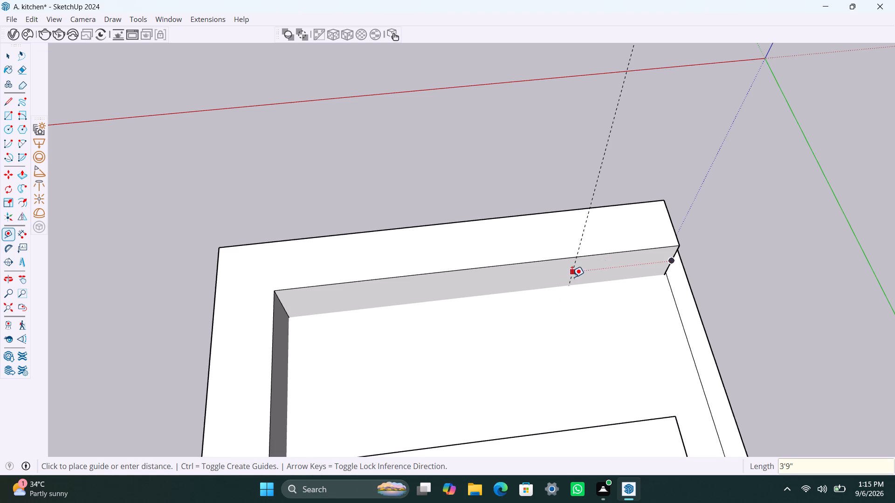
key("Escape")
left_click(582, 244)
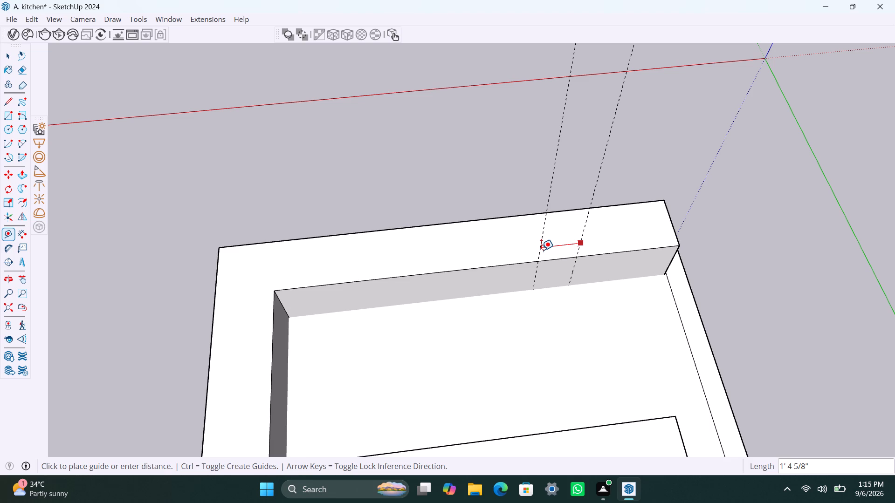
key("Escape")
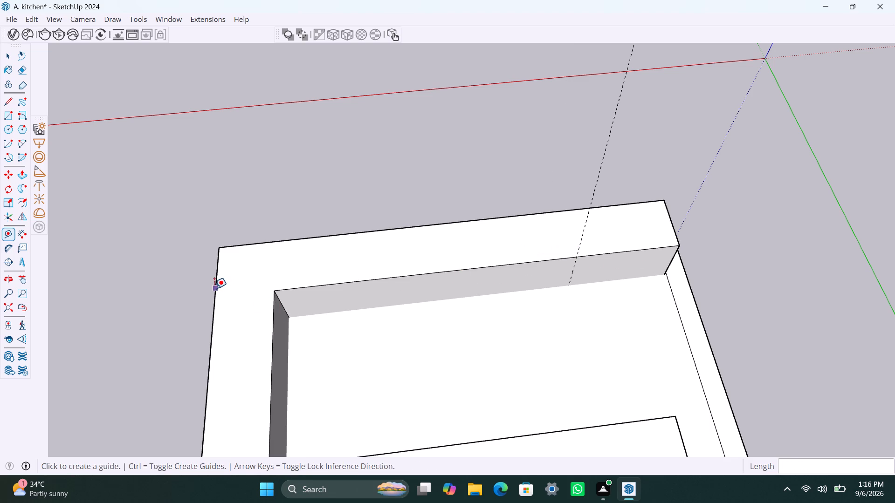
Place a vertical guide 2' from the longer leg's outer corner along the outer face of the counter's closed end.
scroll(185, 344, "down", 2)
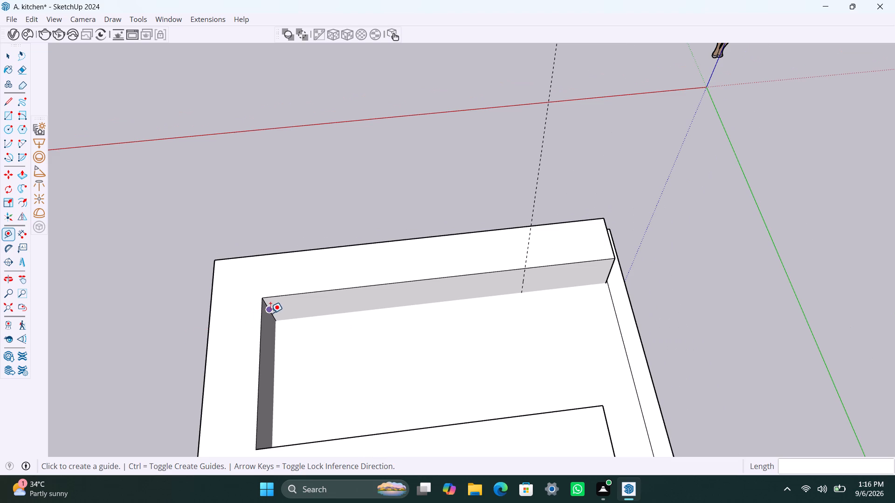
scroll(189, 326, "down", 2)
middle_click_drag(168, 335, 343, 278)
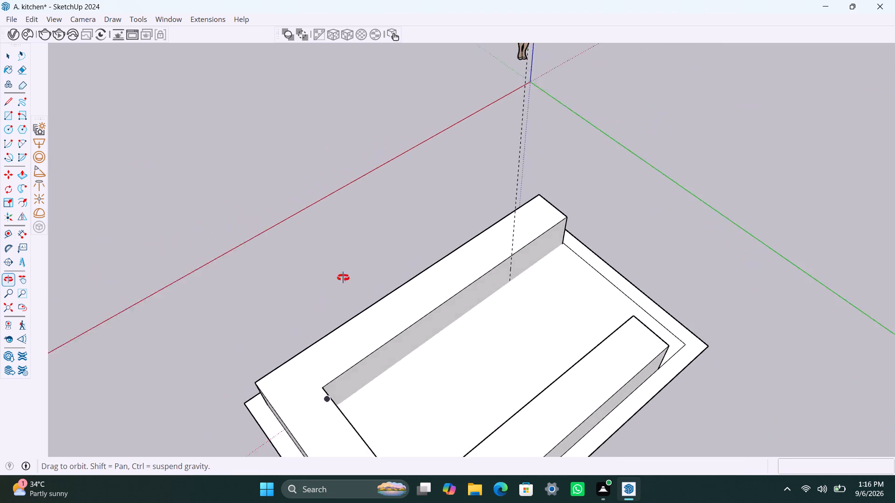
middle_click_drag(343, 278, 358, 252)
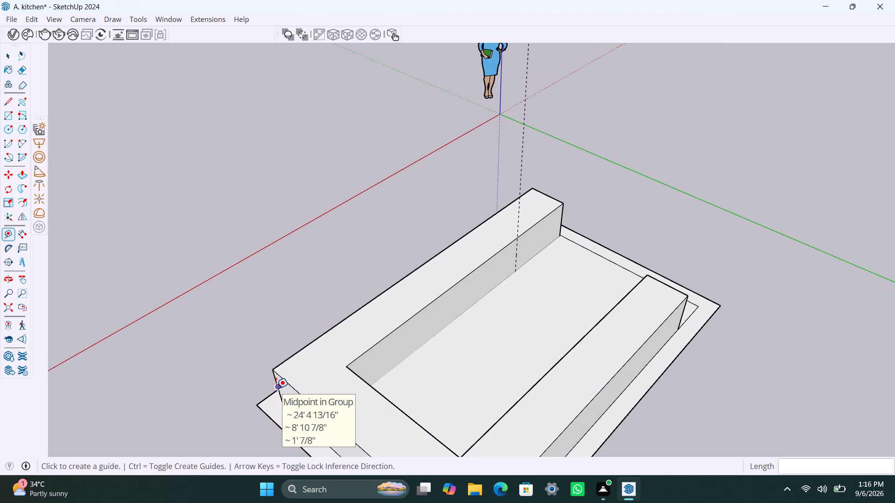
left_click(276, 392)
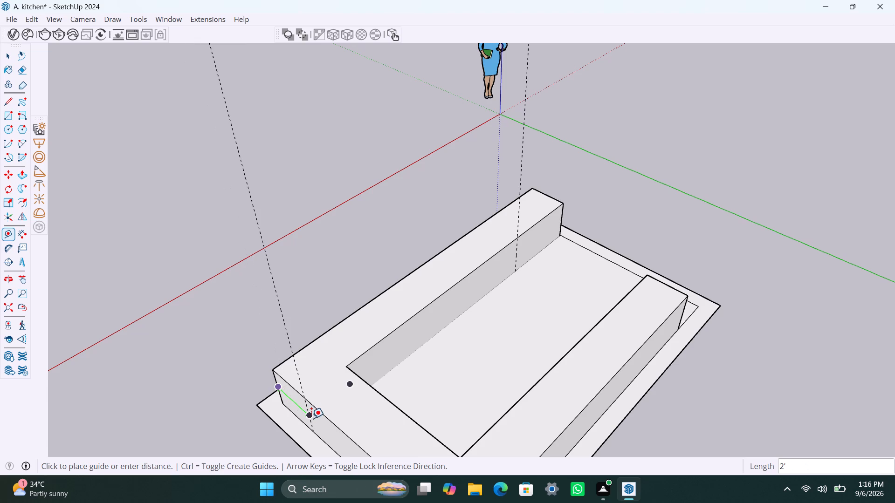
left_click(311, 418)
Place a vertical guide 3'3.25" from the closed-end guide, measured lengthwise along the longer counter leg.
left_click(303, 391)
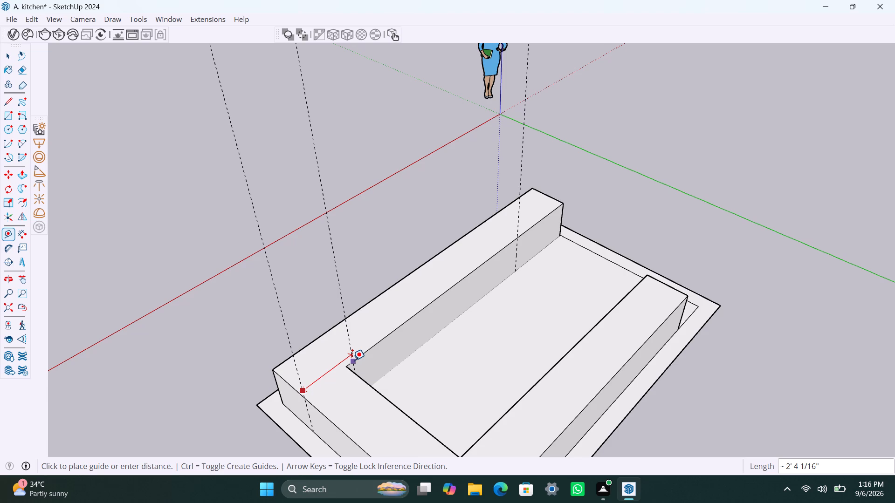
key("3")
key("apostrophe")
key("3")
type(".25\"")
key("Return")
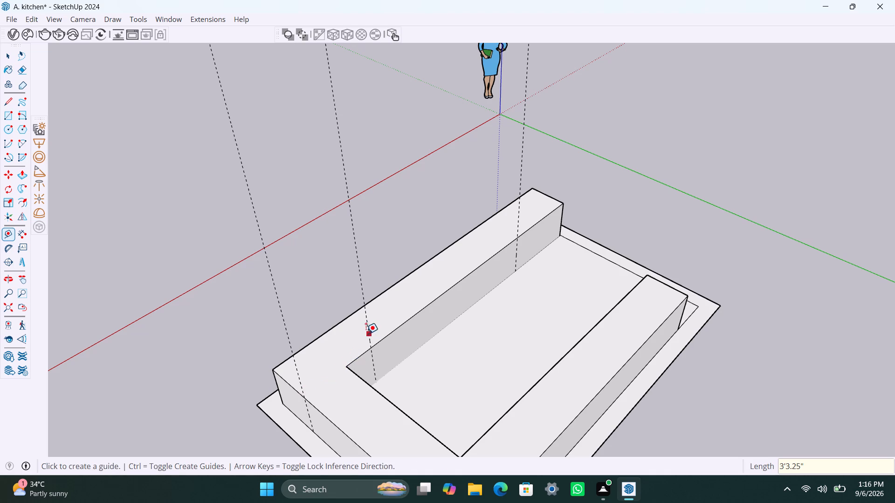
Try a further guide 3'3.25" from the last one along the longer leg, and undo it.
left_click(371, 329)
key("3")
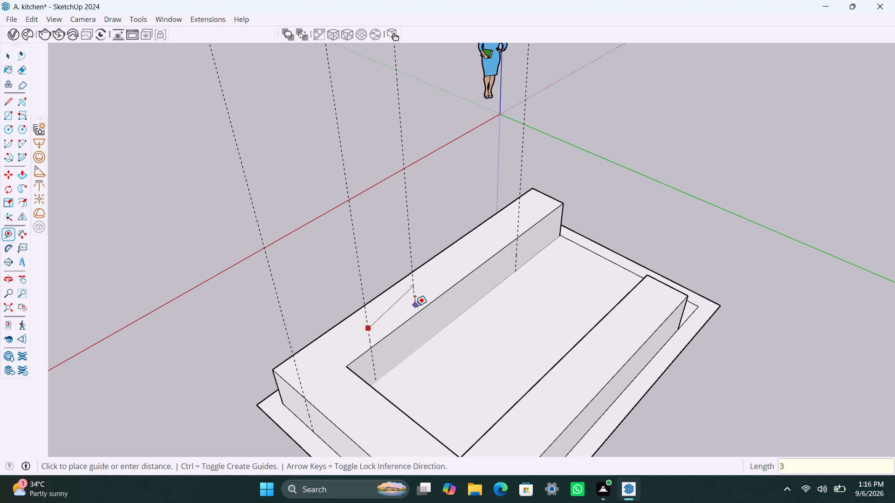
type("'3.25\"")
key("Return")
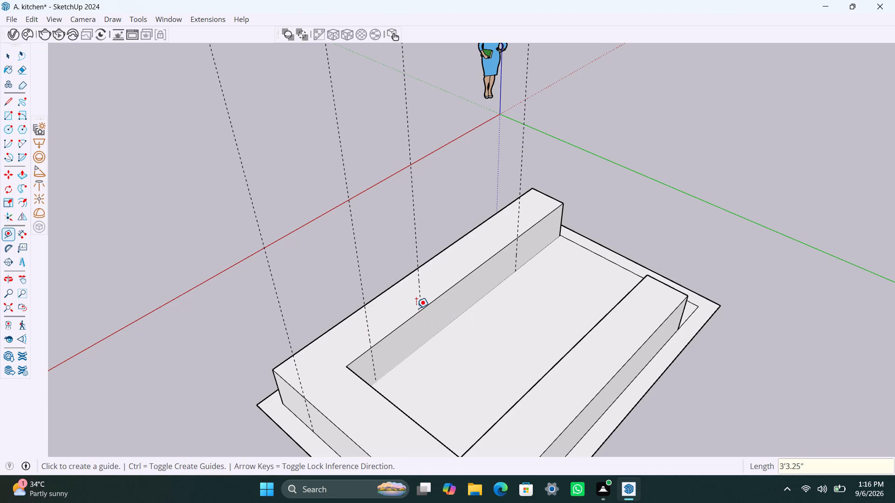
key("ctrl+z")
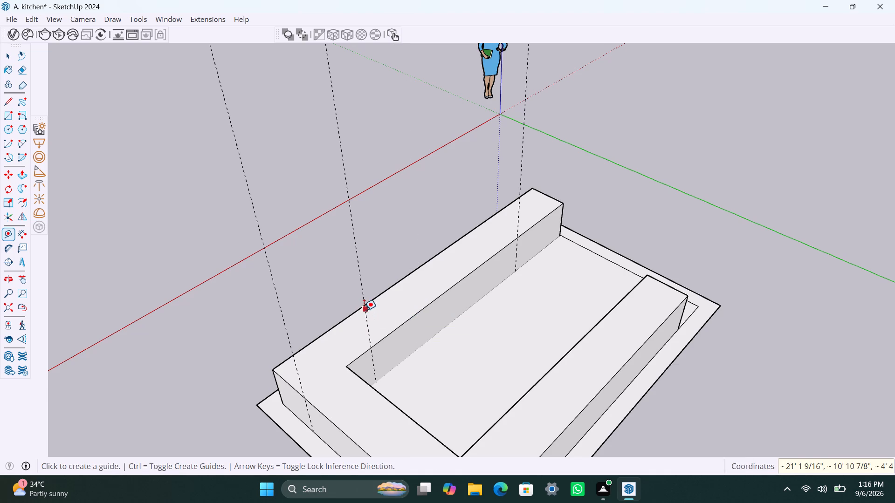
Place a further vertical guide 3'3.25" lengthwise from the last one, measured from the longer leg's outer top edge.
left_click(364, 310)
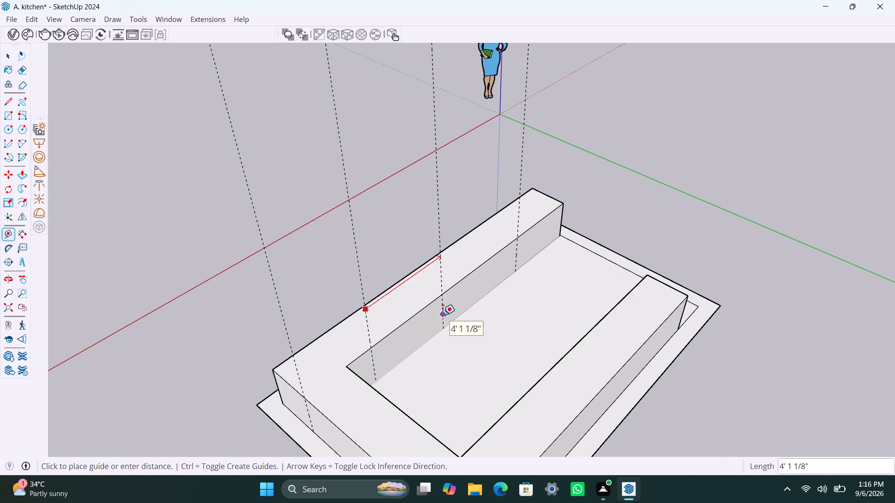
type("3'3")
type(".25\"")
key("Return")
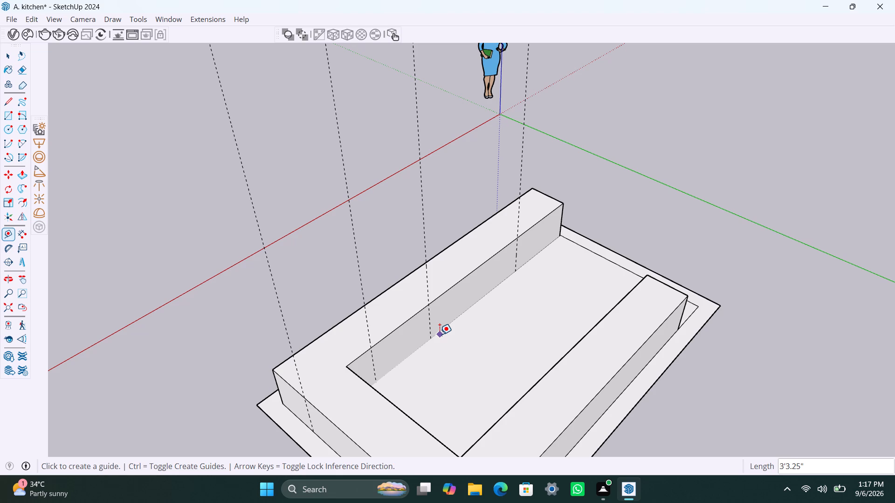
Place a vertical guide 3' from the longer leg's inner corner along the inner face of the counter's closed end.
scroll(417, 371, "down", 3)
middle_click_drag(416, 372, 393, 380)
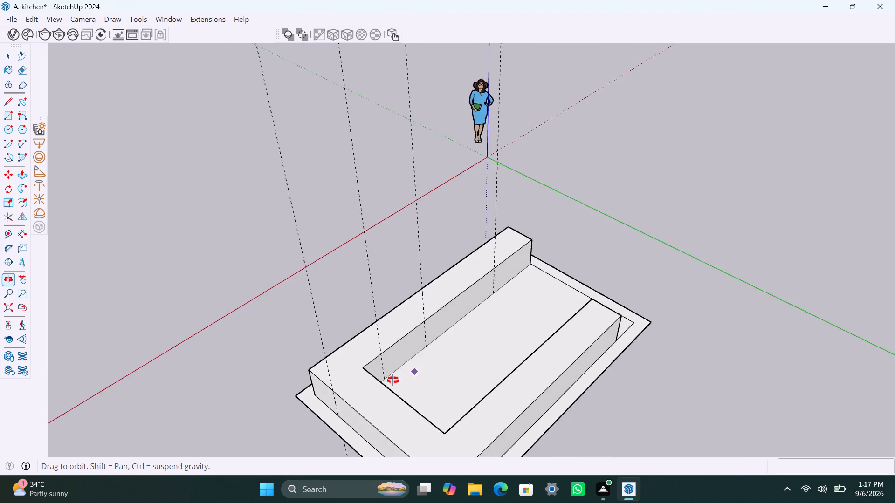
middle_click_drag(393, 380, 83, 399)
scroll(270, 220, "up", 3)
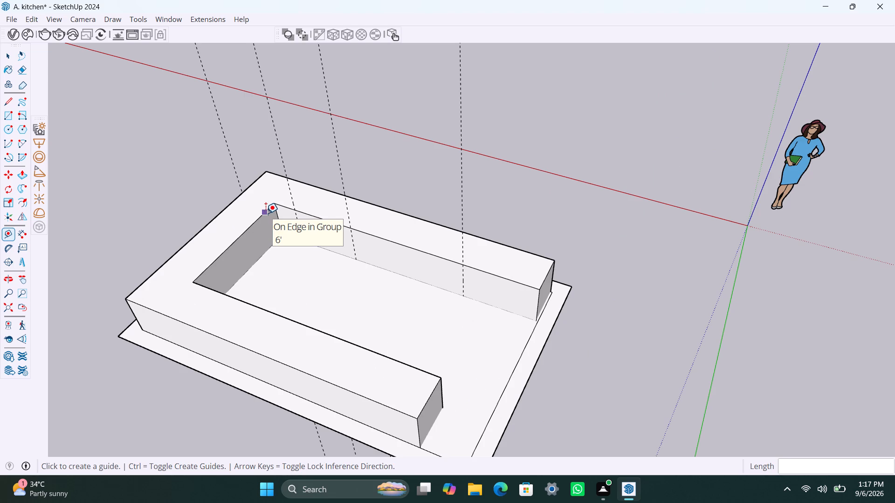
scroll(274, 217, "up", 2)
middle_click_drag(270, 285, 269, 287)
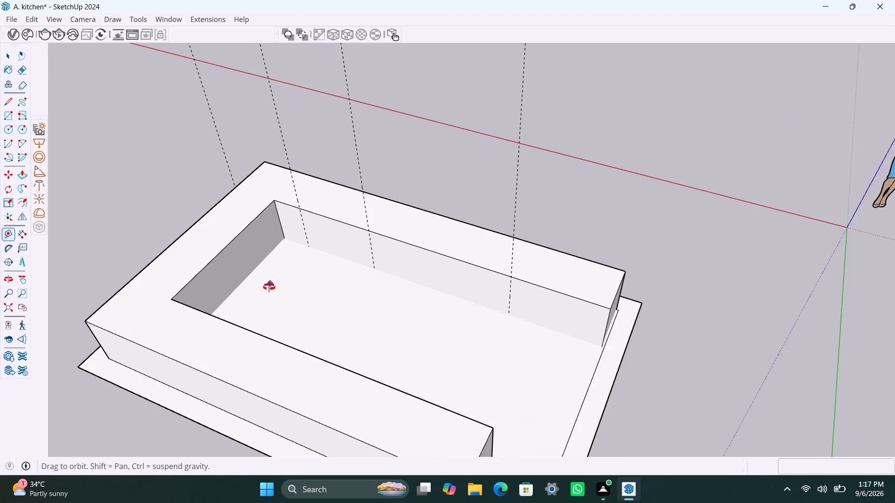
middle_click_drag(269, 287, 55, 310)
scroll(356, 122, "up", 3)
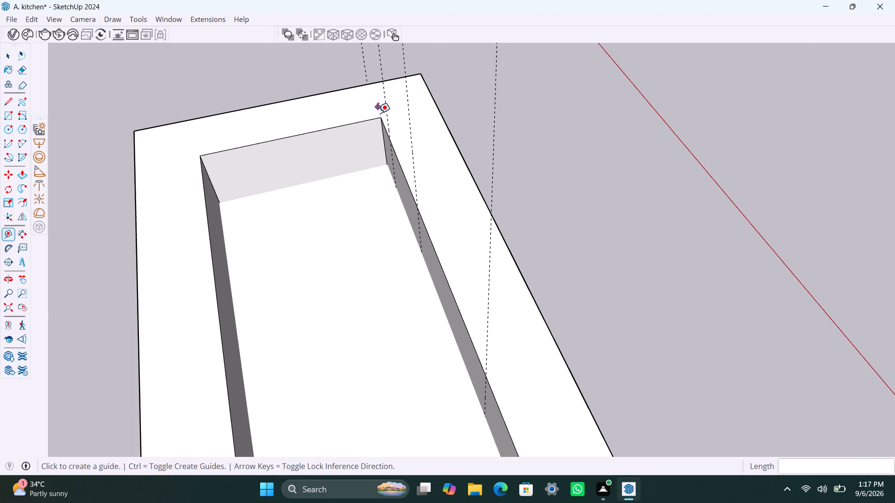
scroll(381, 134, "up", 7)
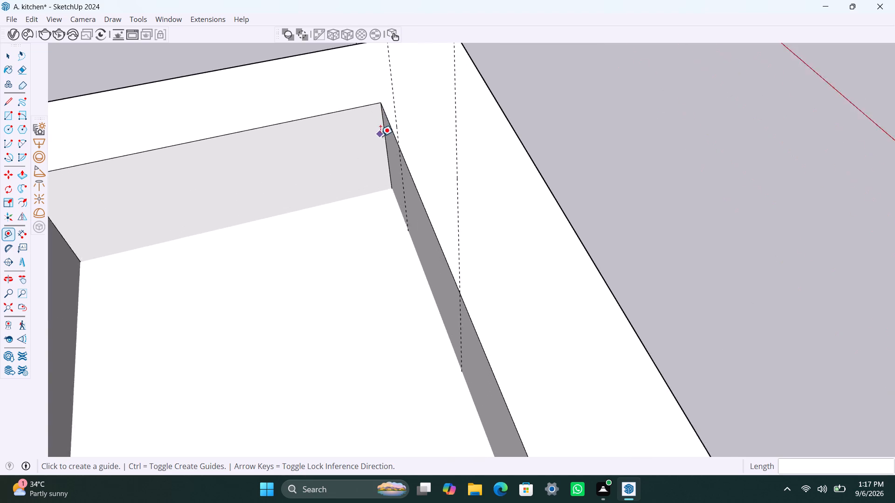
left_click(383, 131)
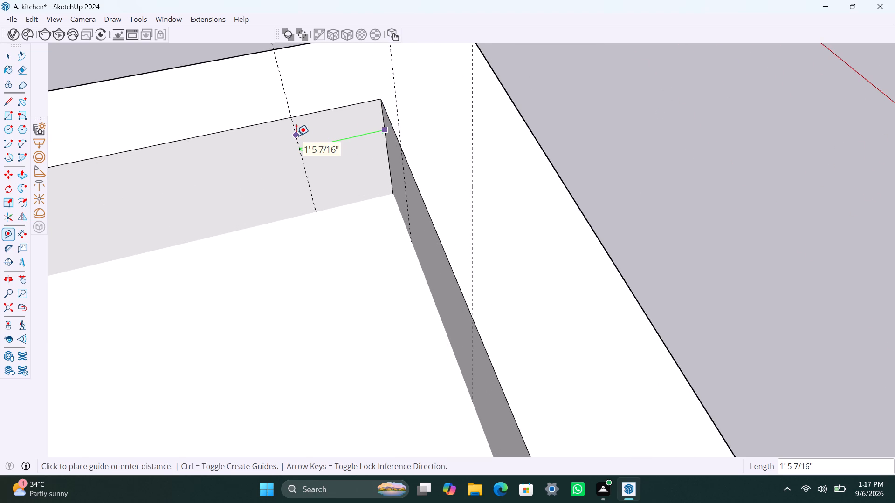
type("3'")
key("Return")
scroll(292, 190, "down", 10)
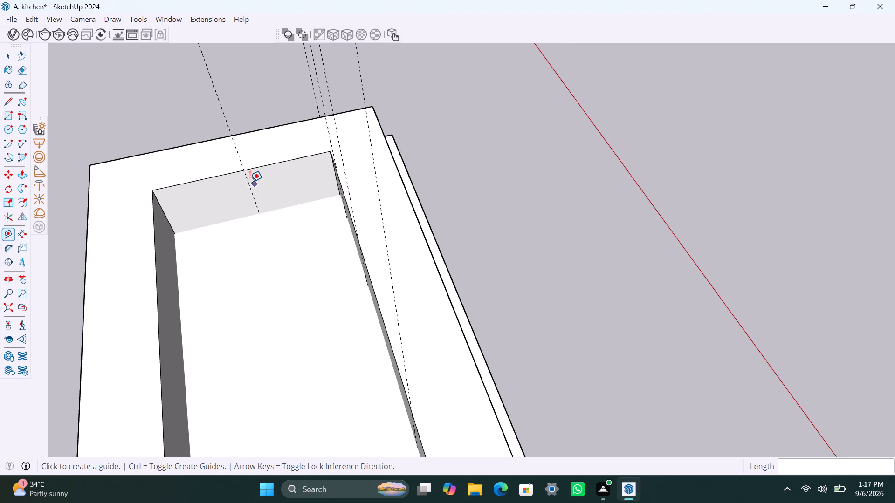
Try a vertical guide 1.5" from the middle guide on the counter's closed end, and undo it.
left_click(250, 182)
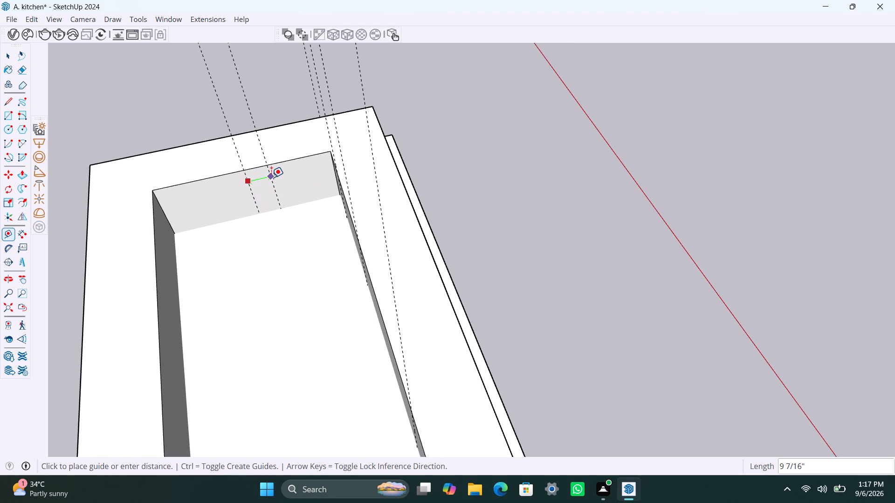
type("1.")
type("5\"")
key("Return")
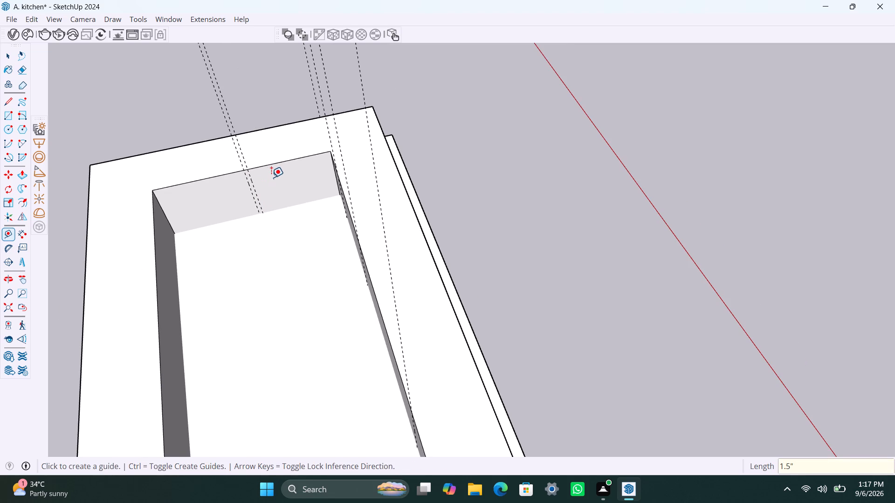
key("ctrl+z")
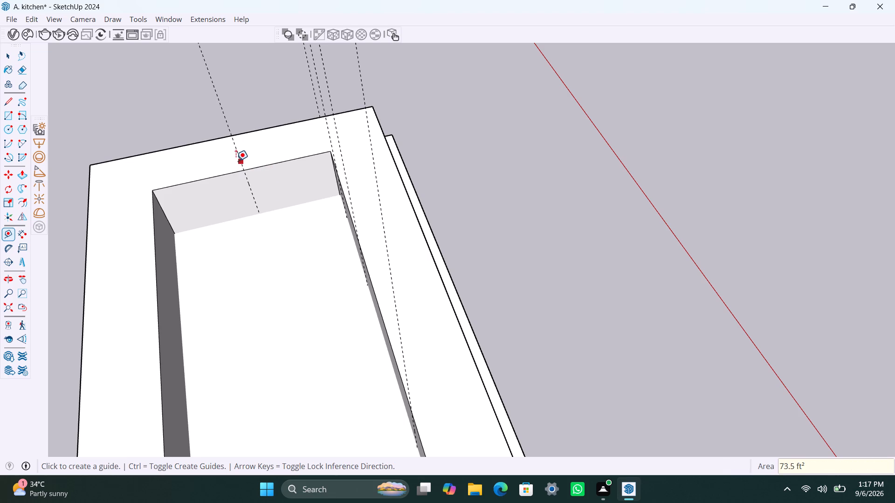
Place a vertical guide 1'6" from the closed end's middle guide, on the side toward the longer leg.
left_click(236, 154)
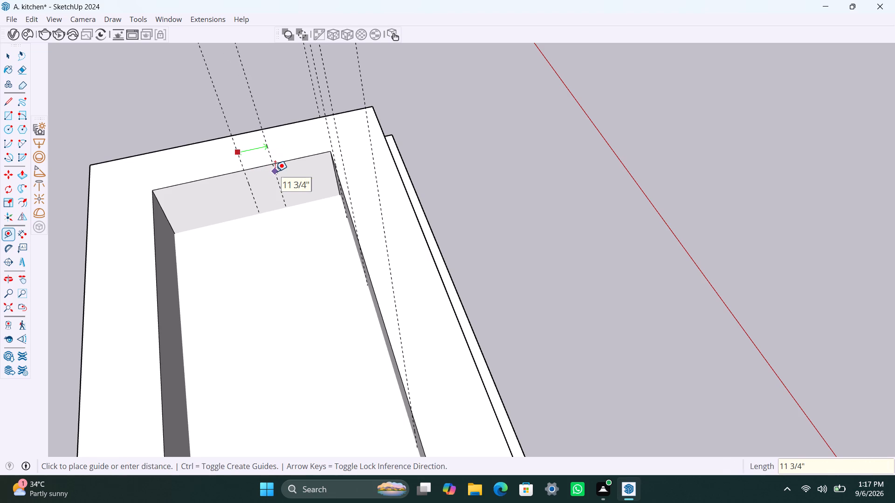
type("1'5")
key("BackSpace")
type("6\"")
key("Return")
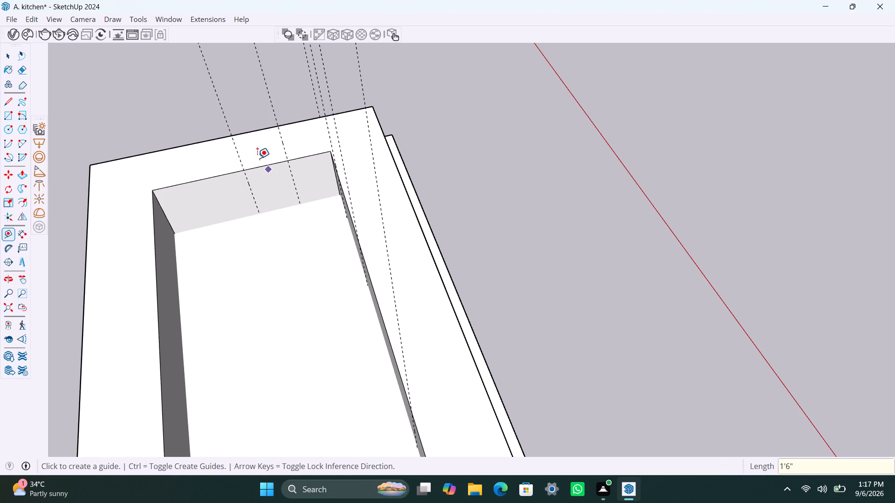
Place another vertical guide 1'6" from the closed end's middle guide, on the side toward the opposite leg.
left_click(229, 138)
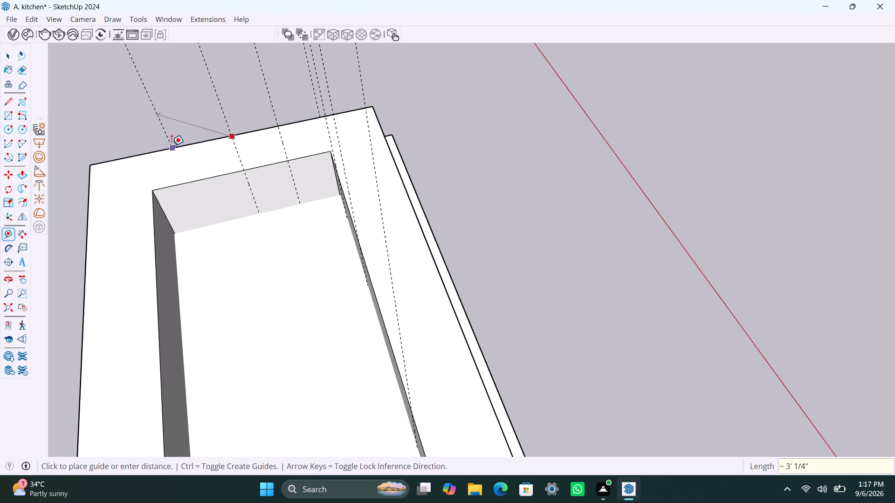
key("Escape")
left_click(237, 157)
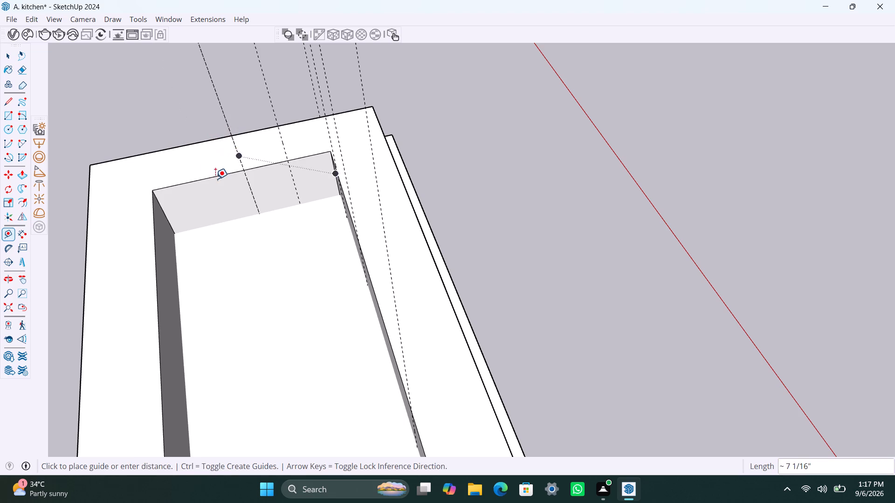
type("1'6\"")
key("Return")
key("space")
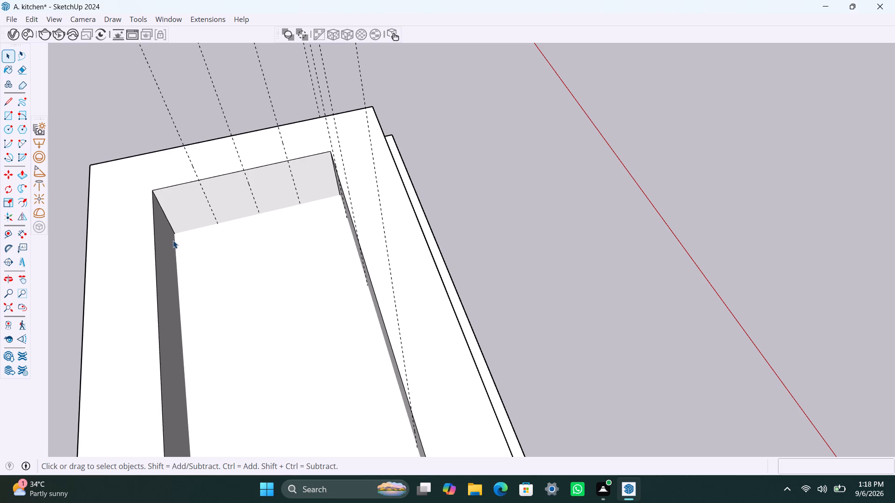
Open the counter for editing and draw a vertical edge down the longer leg's inner face along the guide nearest its open end.
scroll(233, 253, "down", 3)
middle_click_drag(239, 267, 237, 271)
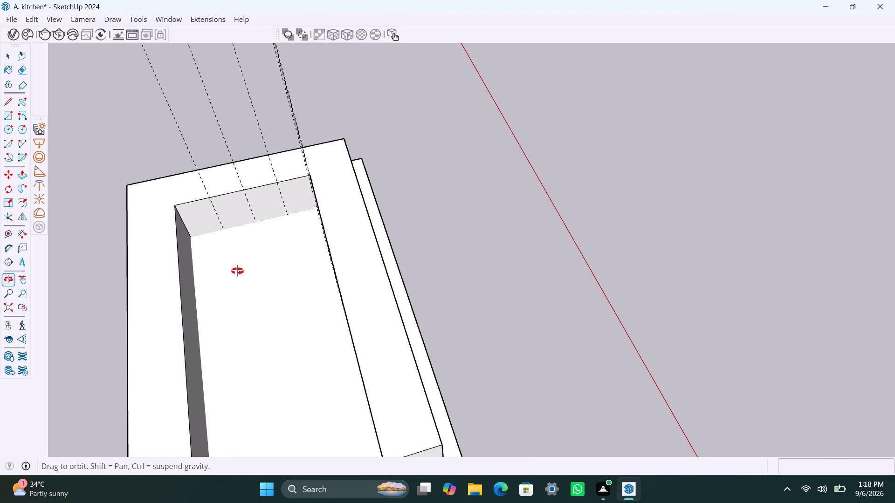
middle_click_drag(237, 271, 384, 267)
scroll(446, 395, "down", 3)
middle_click_drag(410, 432, 555, 400)
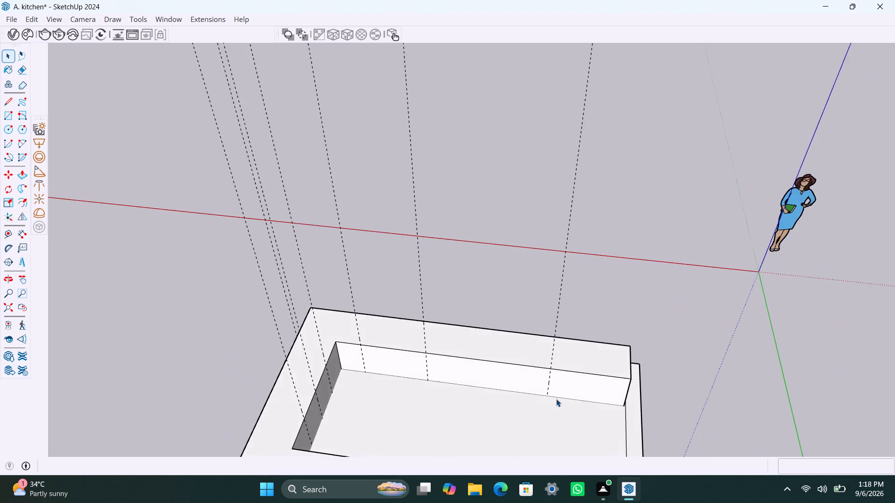
scroll(569, 389, "up", 7)
middle_click_drag(597, 389, 598, 380)
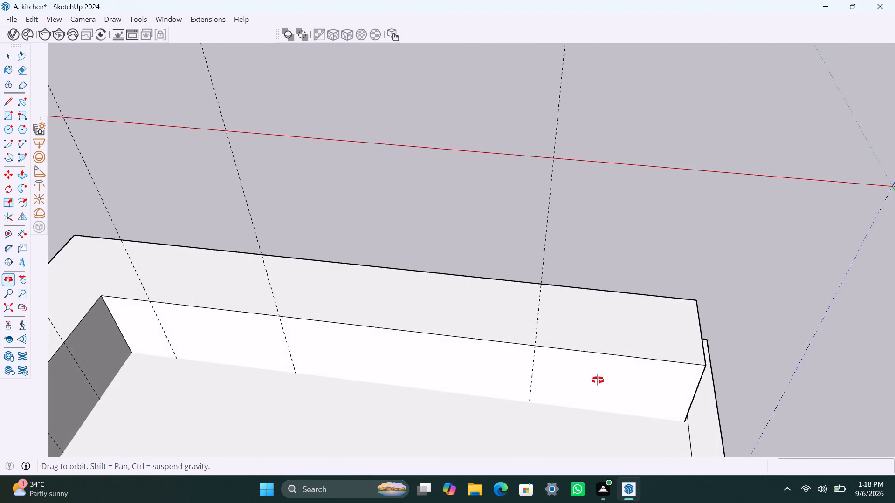
middle_click_drag(598, 380, 595, 367)
scroll(553, 367, "up", 2)
left_click(554, 366)
double_click(554, 366)
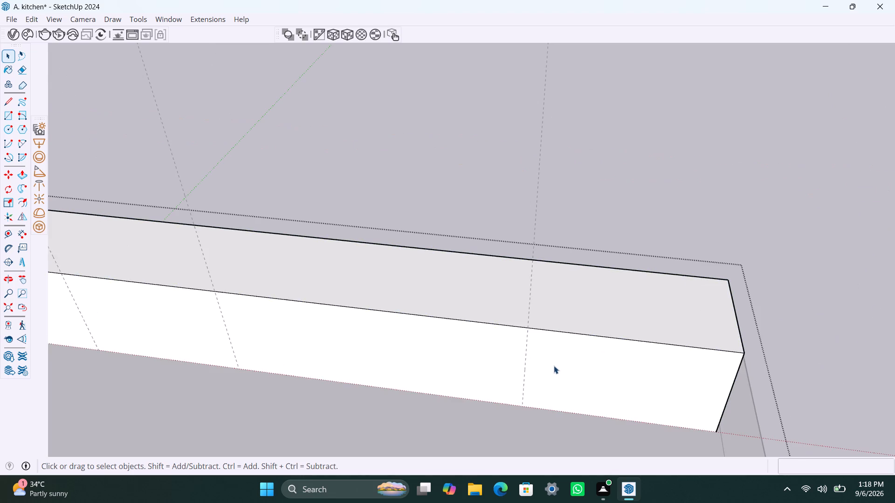
left_click(549, 362)
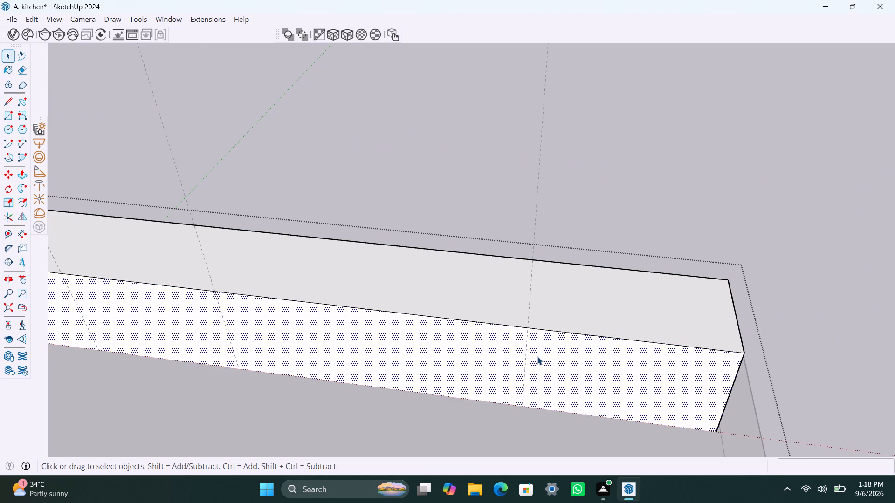
key("l")
left_click(528, 328)
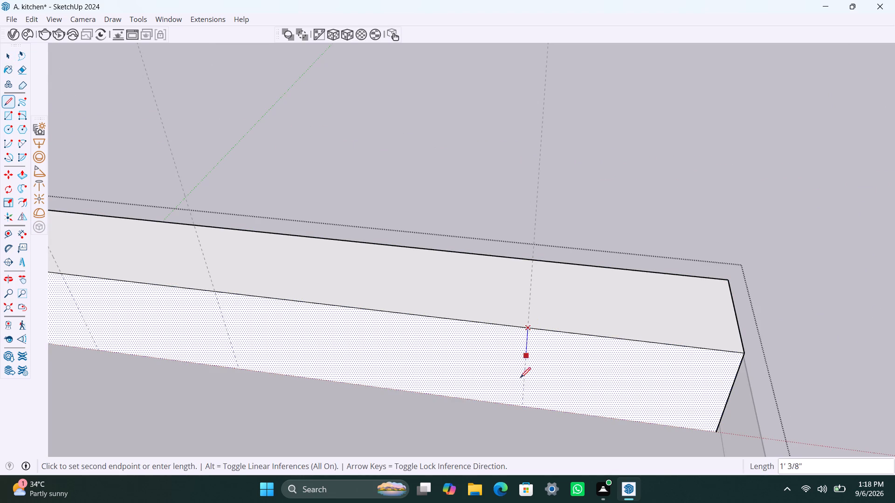
left_click(524, 407)
key("space")
left_click(581, 388)
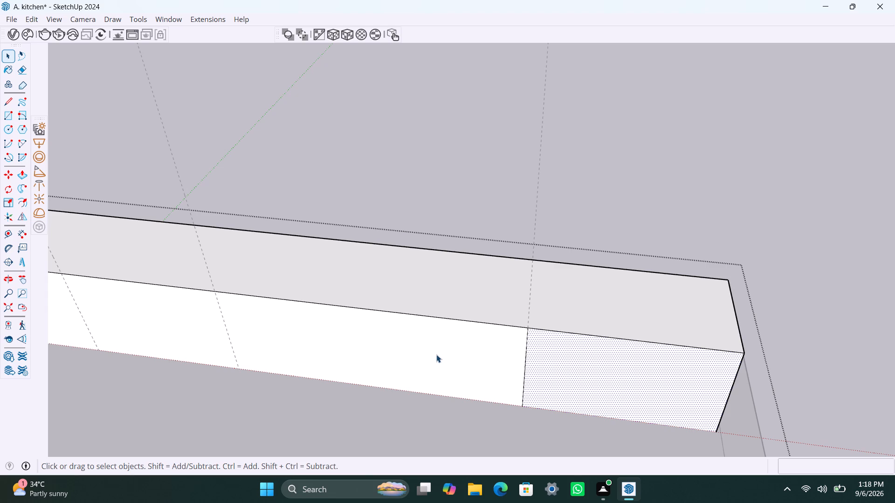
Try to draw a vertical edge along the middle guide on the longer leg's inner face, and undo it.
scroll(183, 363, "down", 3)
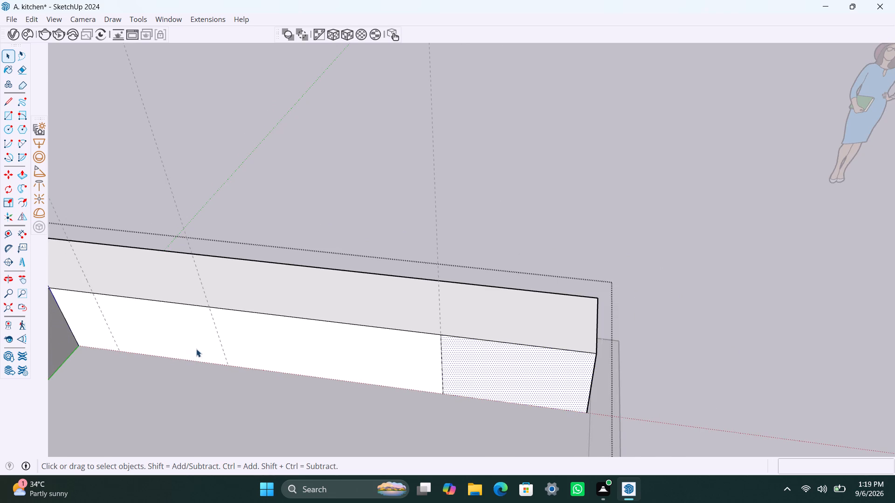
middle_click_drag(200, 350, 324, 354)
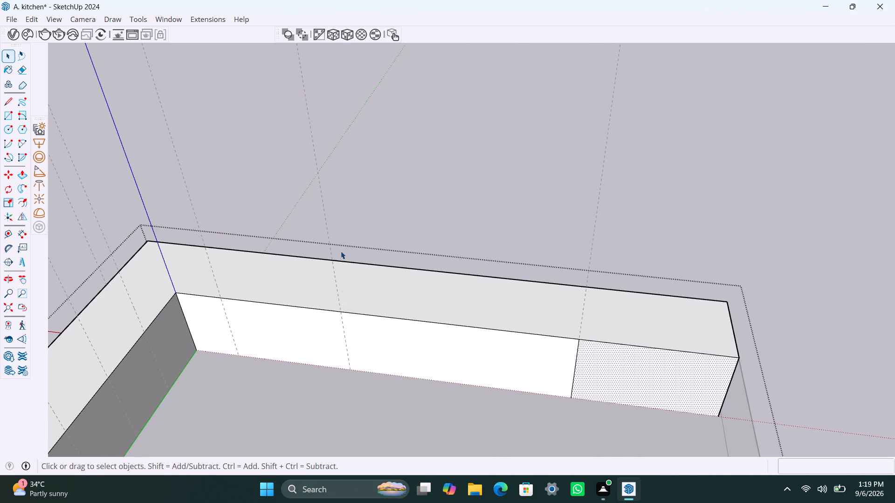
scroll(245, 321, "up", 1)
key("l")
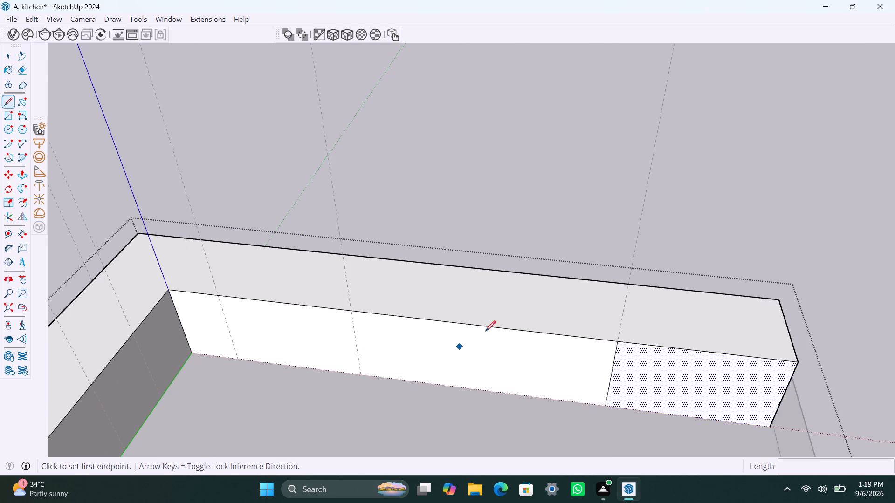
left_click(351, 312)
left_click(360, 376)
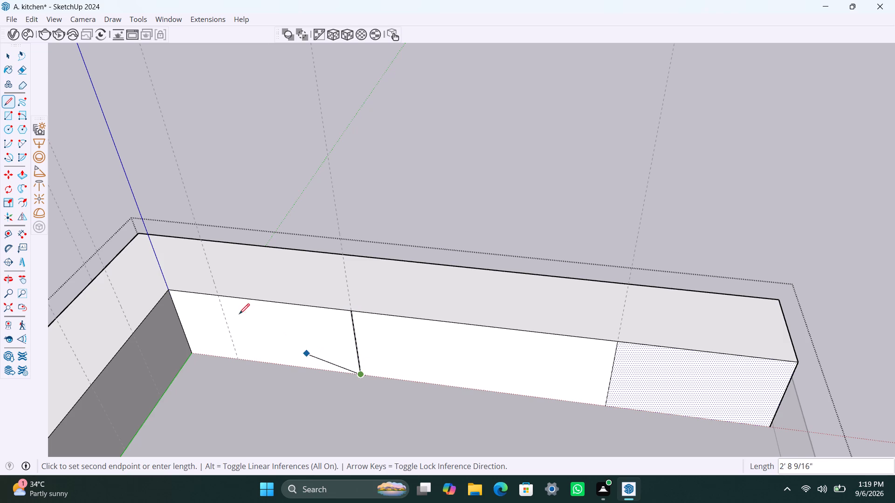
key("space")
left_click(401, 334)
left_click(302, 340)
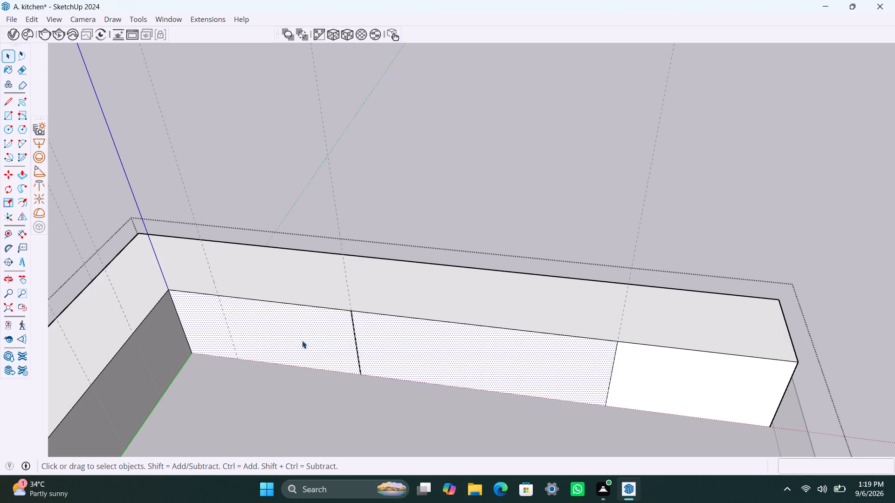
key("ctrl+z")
Draw a full-height vertical edge along the middle guide to split the longer leg's inner face.
key("l")
left_click(353, 316)
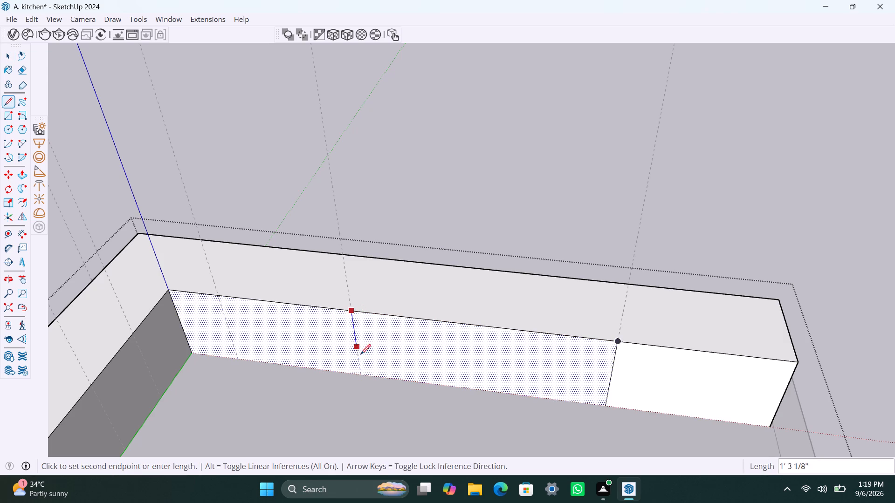
left_click(362, 370)
key("space")
left_click(264, 337)
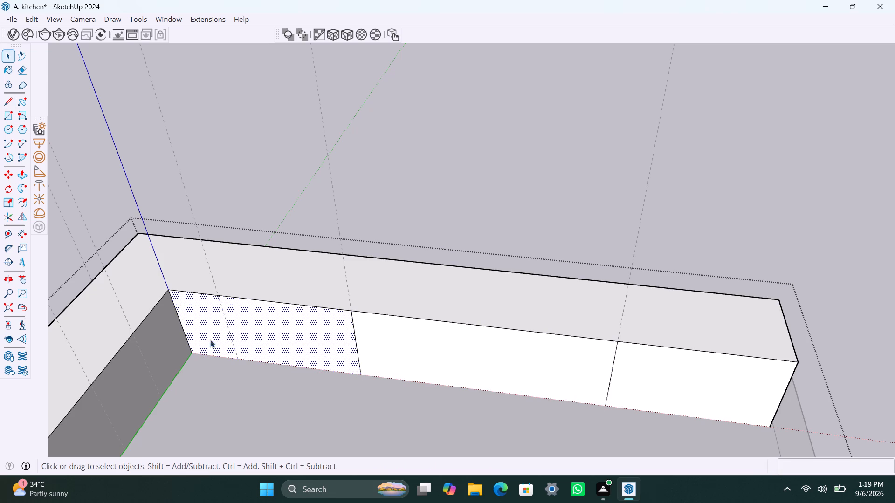
Draw a full-height vertical edge on the longer leg's inner face along the guide nearest the closed end.
key("l")
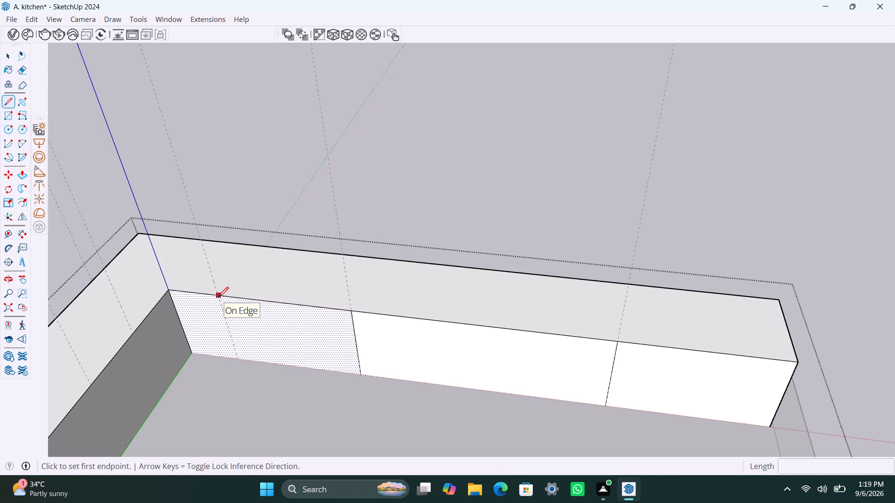
left_click(239, 358)
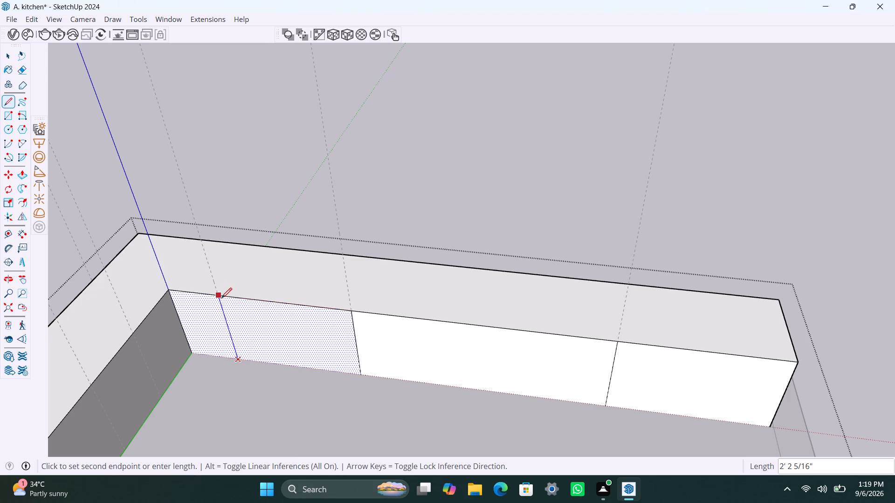
left_click(220, 296)
key("space")
left_click(263, 318)
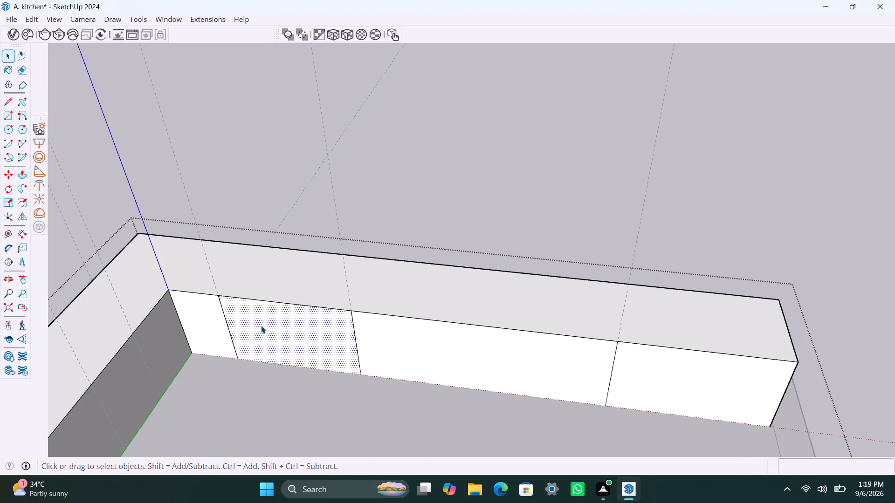
Offset the face between the middle edge and the edge nearest the closed end inward by 2.5 mm.
scroll(261, 330, "down", 1)
middle_click_drag(266, 344, 308, 337)
scroll(275, 344, "up", 2)
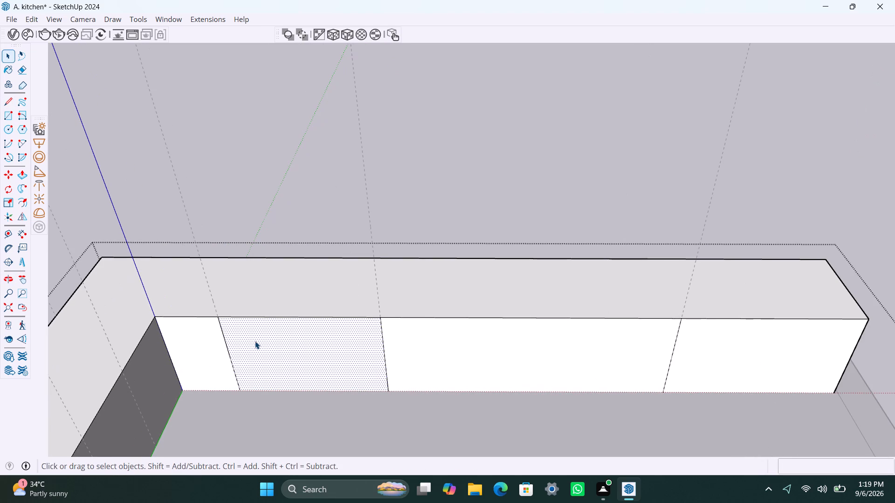
key("f")
left_click(239, 331)
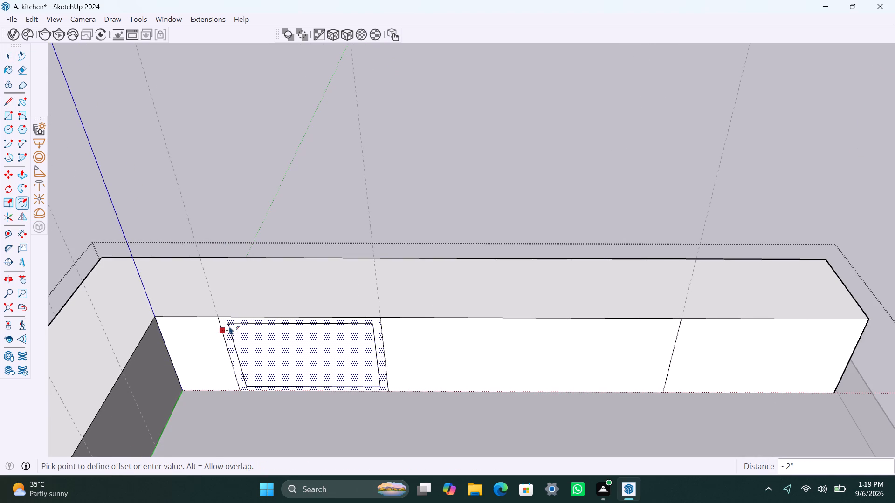
type("2.")
type("5mm")
key("Return")
Offset the resulting inner face of that section inward by a further 18 mm.
left_click(244, 339)
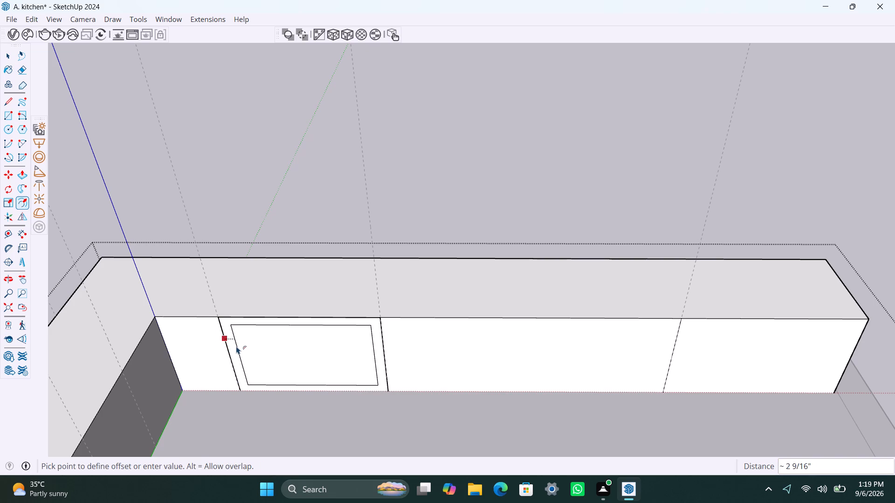
type("18mm")
key("Return")
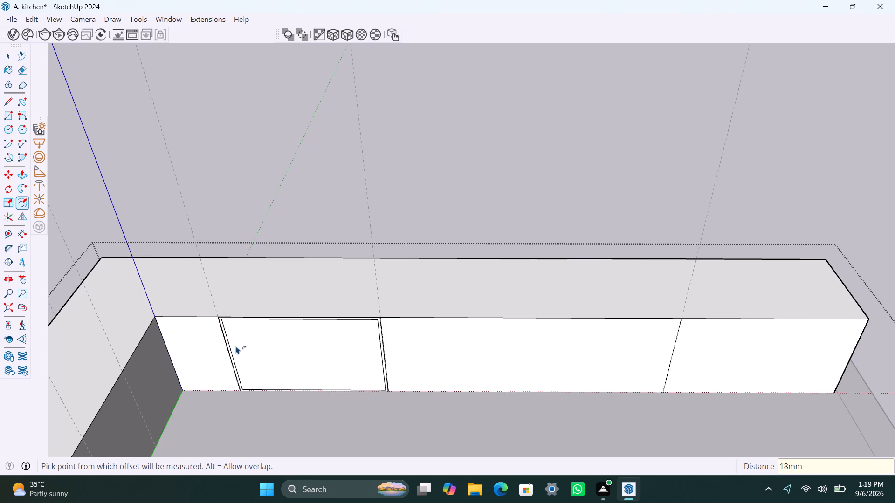
key("space")
Delete the thin 2.5 mm border face around the section.
scroll(233, 347, "up", 19)
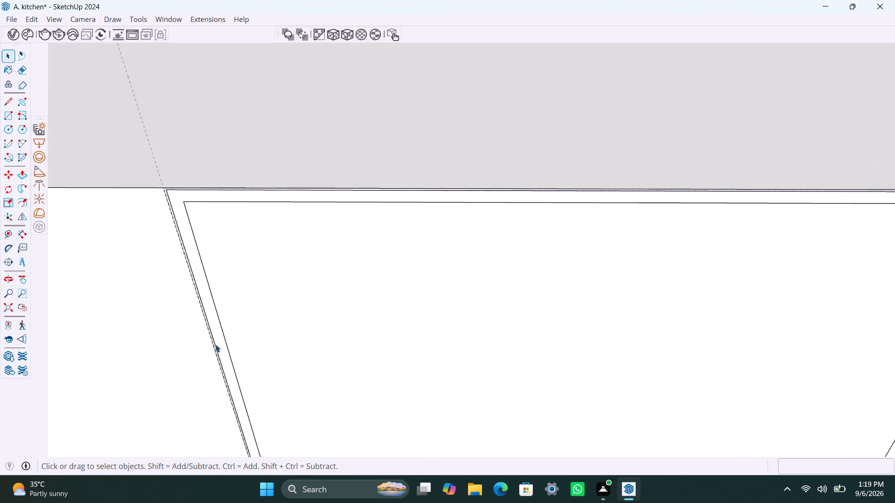
scroll(215, 344, "up", 10)
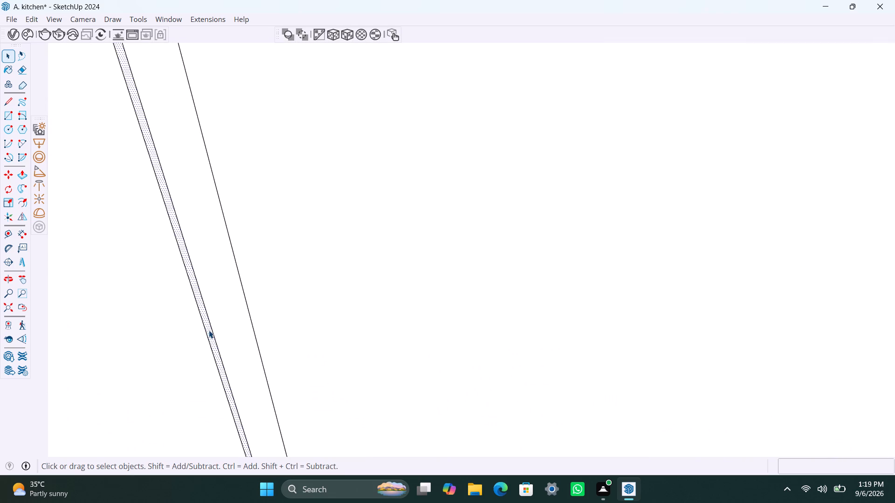
key("Delete")
Push the inner face of the framed section on the longer leg 1' 8" into the counter to hollow it out.
left_click(353, 307)
scroll(343, 303, "down", 16)
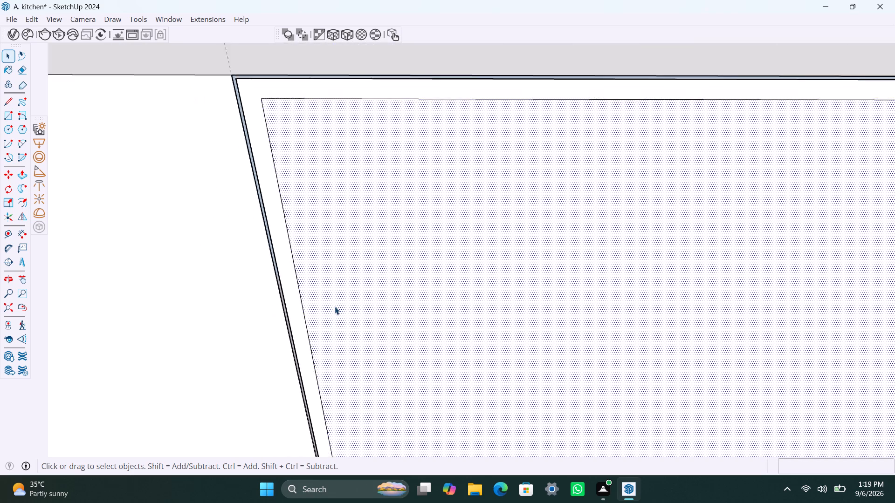
scroll(335, 306, "down", 6)
key("p")
left_click(411, 316)
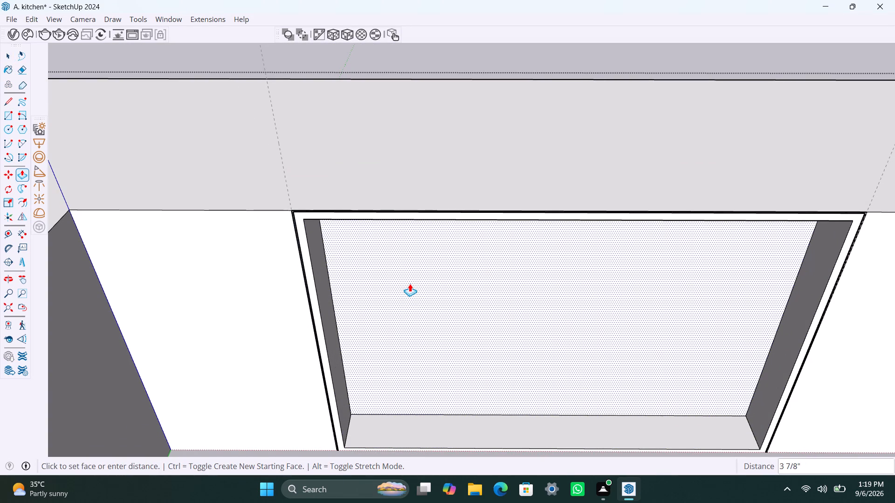
key("1")
key("apostrophe")
type("8\"")
key("Return")
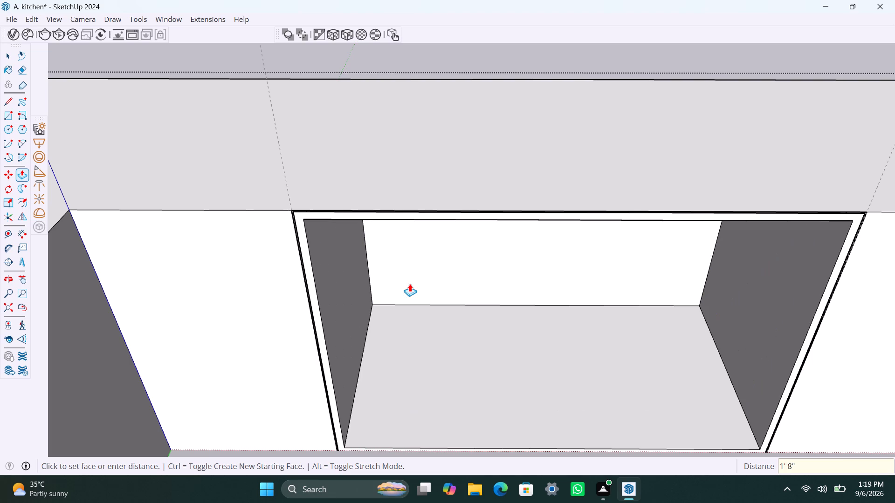
key("space")
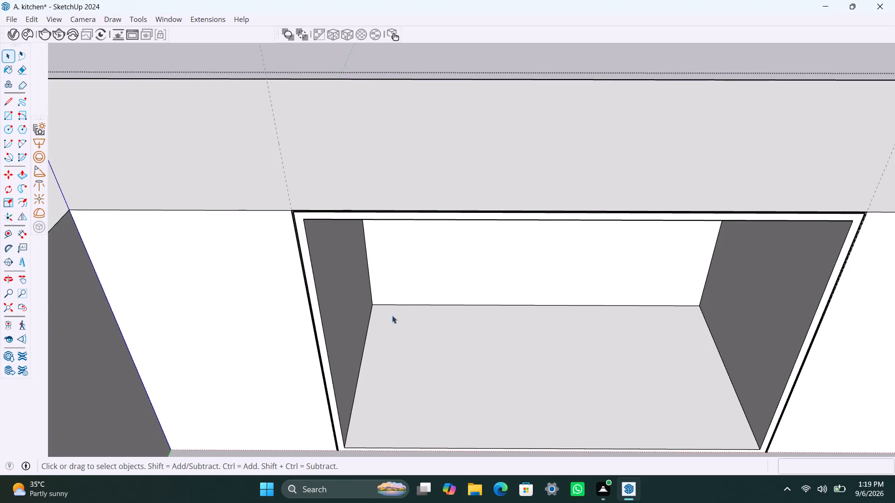
Draw a rectangle across the upper half of the recessed section's opening and delete the leftover face covering the lower half.
scroll(389, 328, "down", 3)
middle_click_drag(386, 347, 354, 285)
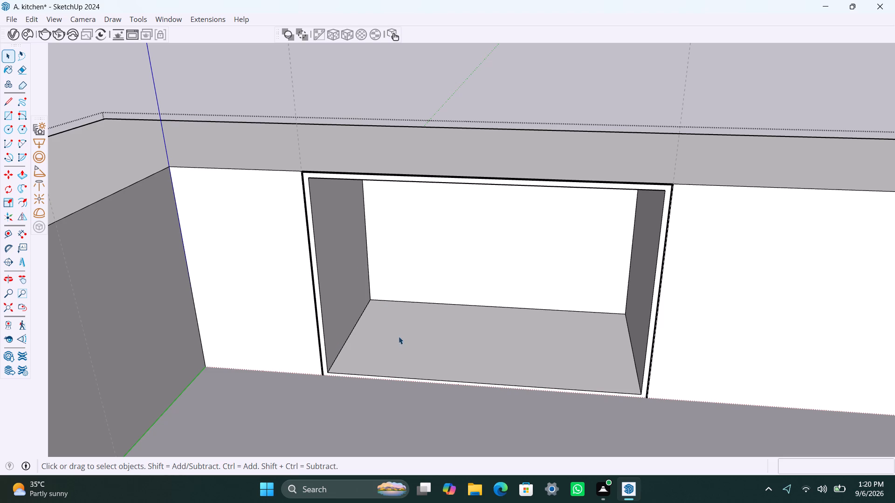
scroll(401, 345, "down", 1)
middle_click_drag(399, 398, 428, 358)
scroll(399, 398, "down", 1)
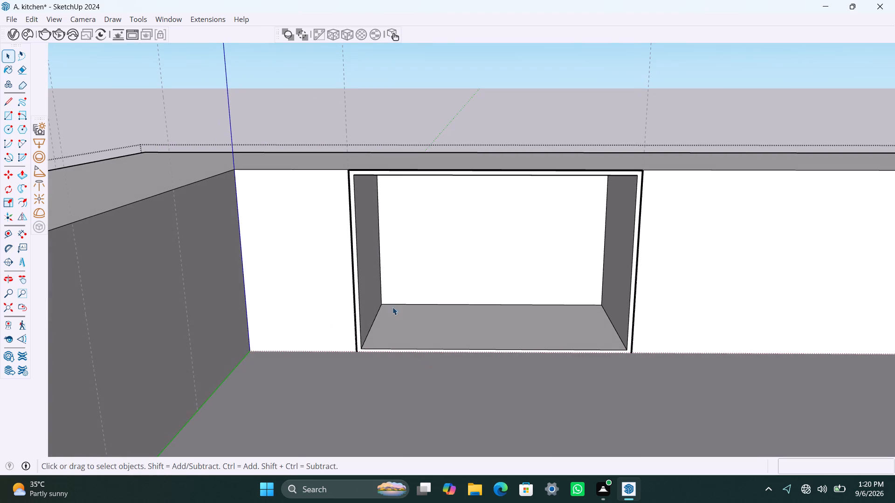
key("r")
left_click(357, 174)
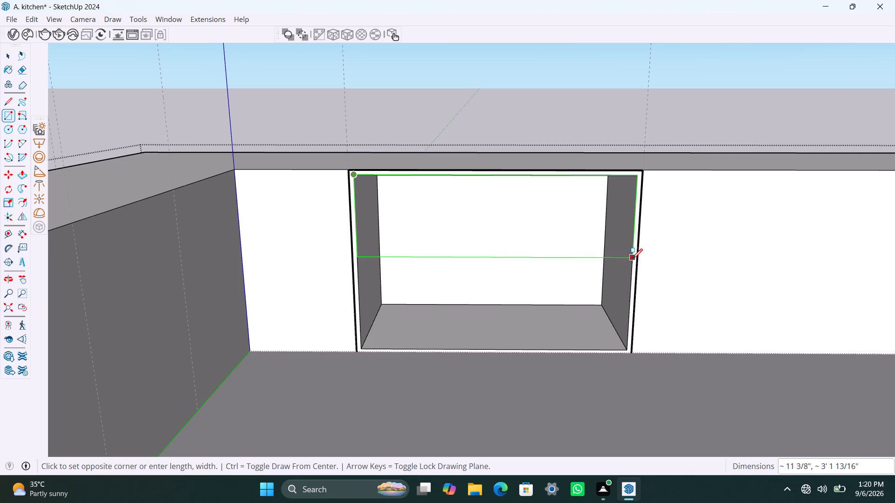
left_click(632, 261)
key("space")
left_click(573, 289)
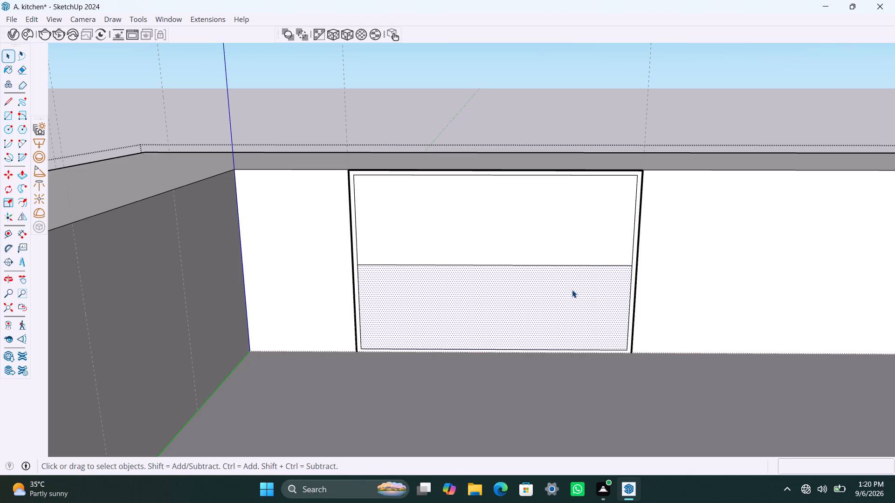
key("Delete")
Group the upper-half panel face together with its edges.
double_click(469, 242)
right_click(468, 242)
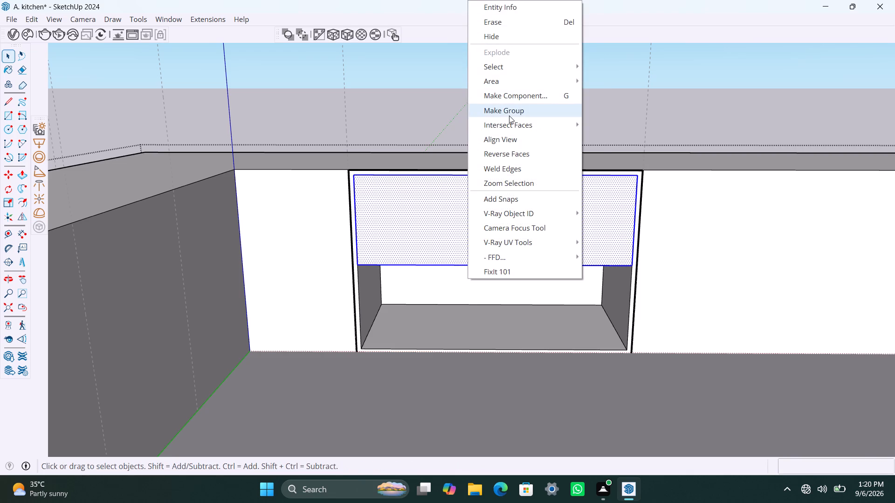
left_click(509, 116)
Extrude the face inside the new panel group 18 mm outward and leave the group.
triple_click(504, 216)
left_click(504, 216)
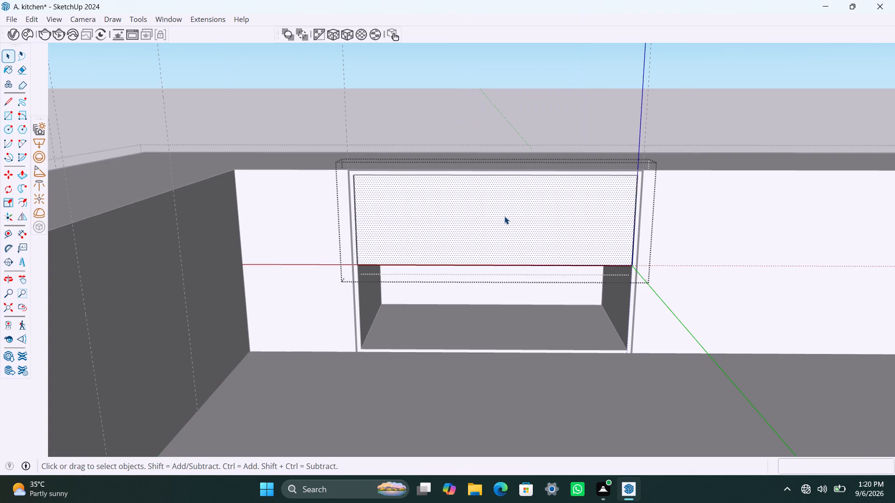
key("p")
left_click(504, 216)
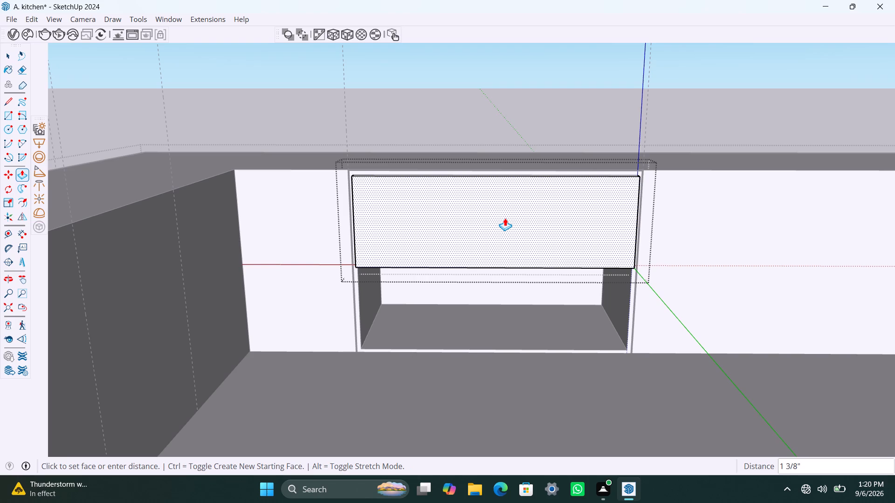
type("18mm")
key("Return")
key("space")
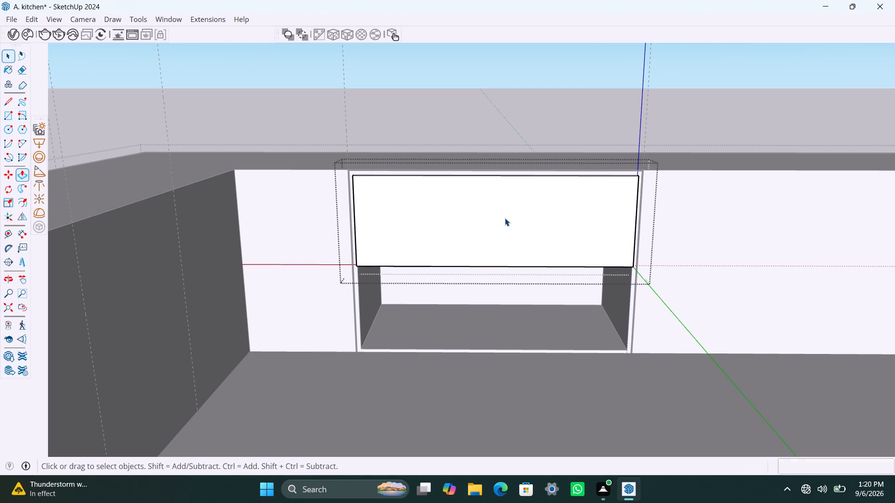
left_click(454, 130)
Copy the panel group straight down from its top corner to its bottom corner so it covers the opening's lower half.
left_click(431, 230)
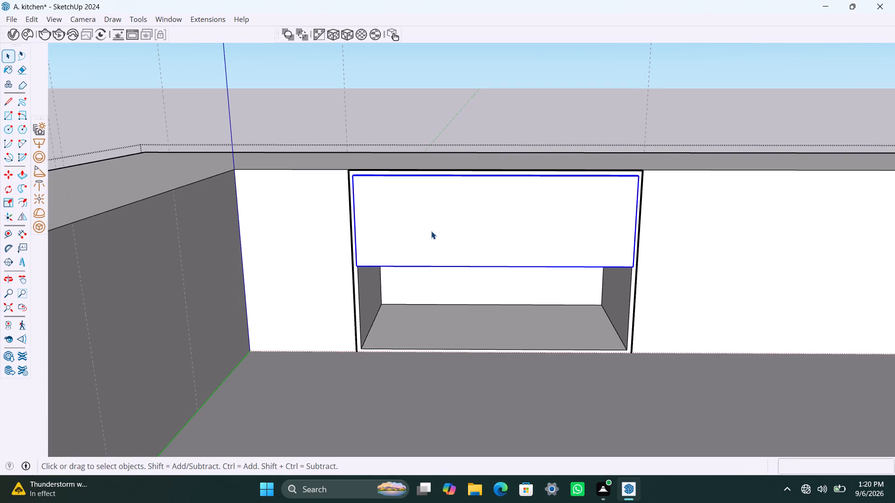
key("m")
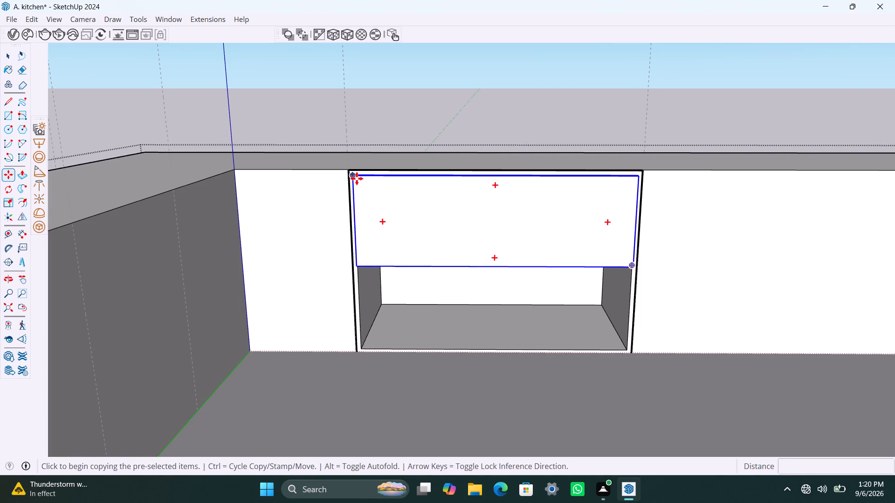
left_click(357, 177)
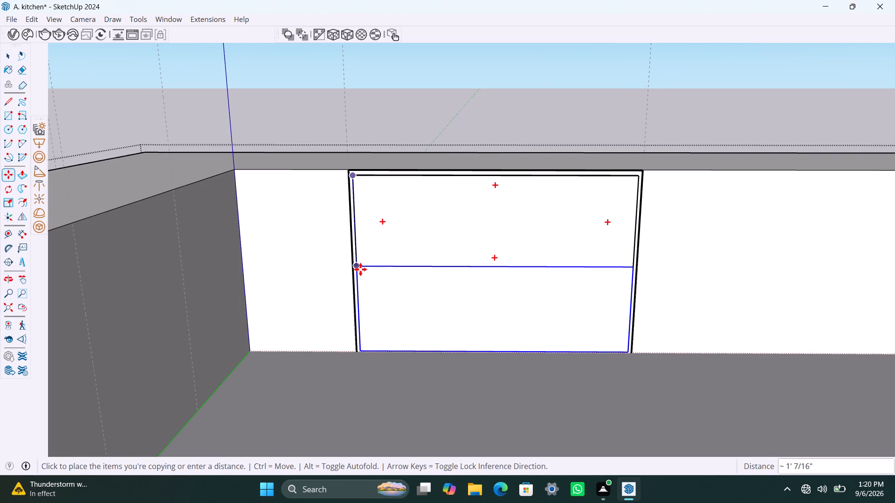
left_click(360, 268)
key("space")
left_click(441, 383)
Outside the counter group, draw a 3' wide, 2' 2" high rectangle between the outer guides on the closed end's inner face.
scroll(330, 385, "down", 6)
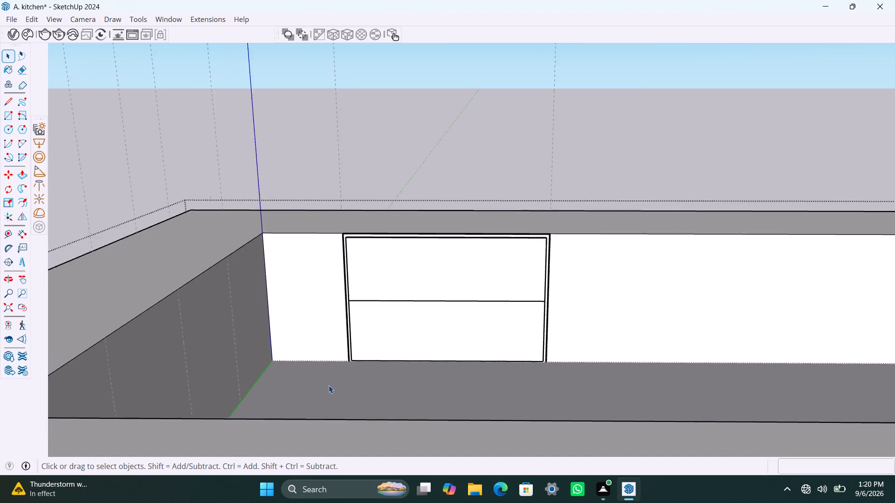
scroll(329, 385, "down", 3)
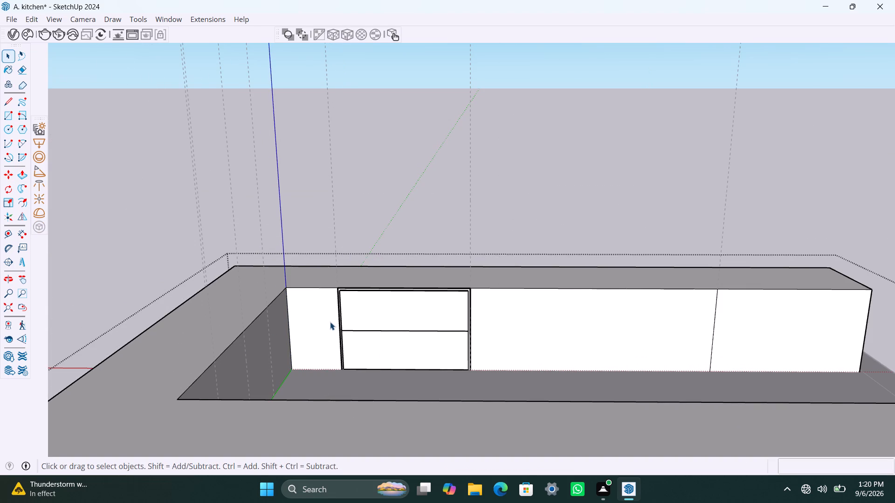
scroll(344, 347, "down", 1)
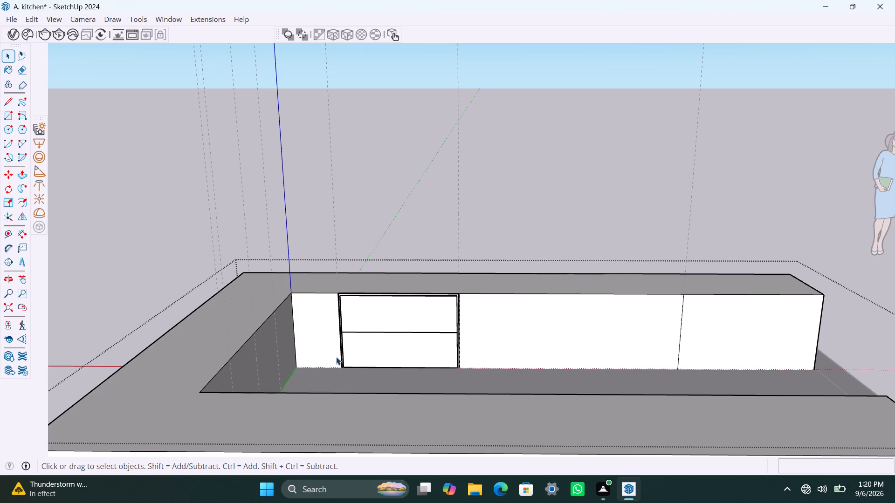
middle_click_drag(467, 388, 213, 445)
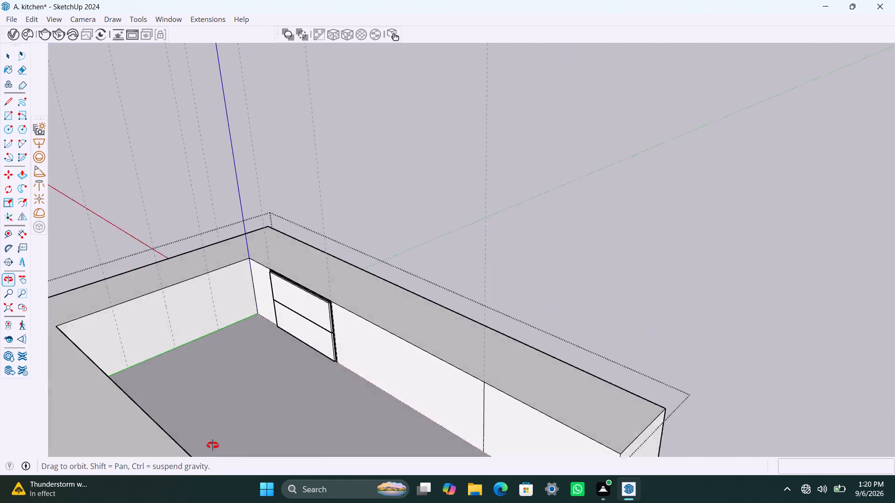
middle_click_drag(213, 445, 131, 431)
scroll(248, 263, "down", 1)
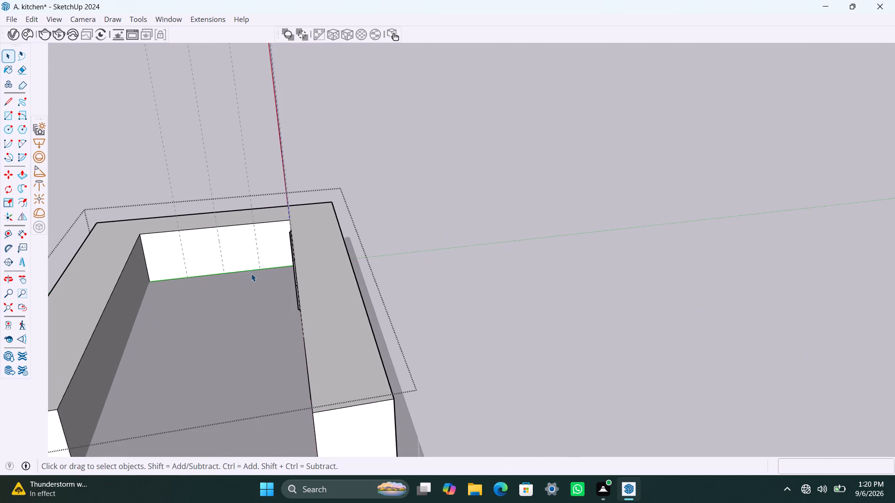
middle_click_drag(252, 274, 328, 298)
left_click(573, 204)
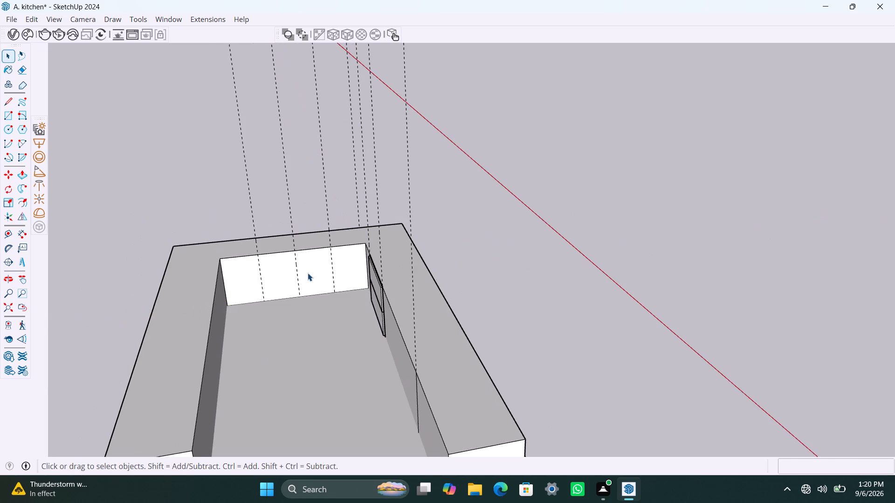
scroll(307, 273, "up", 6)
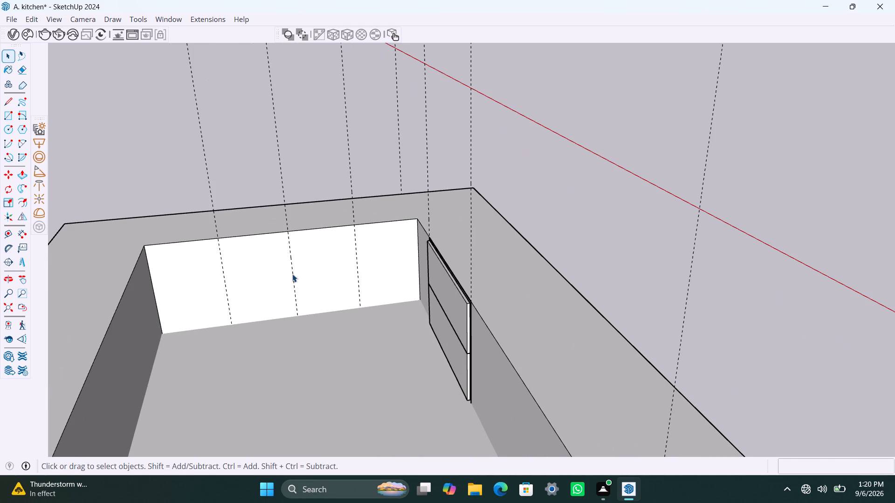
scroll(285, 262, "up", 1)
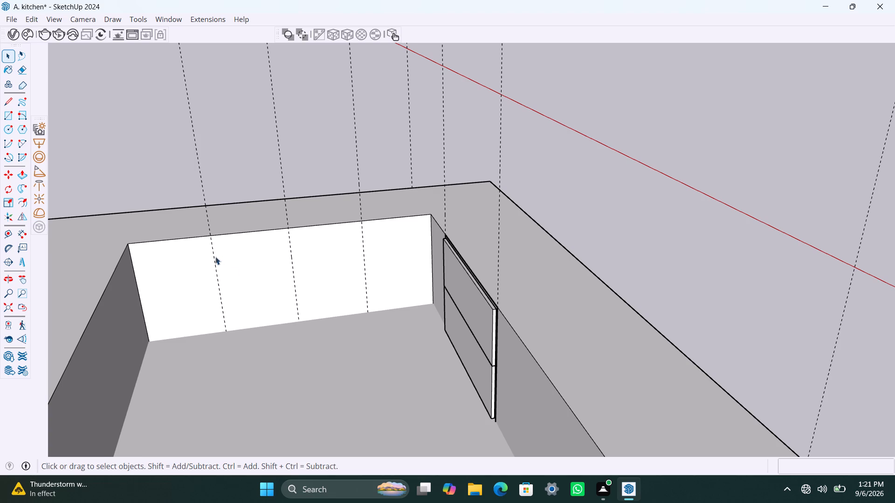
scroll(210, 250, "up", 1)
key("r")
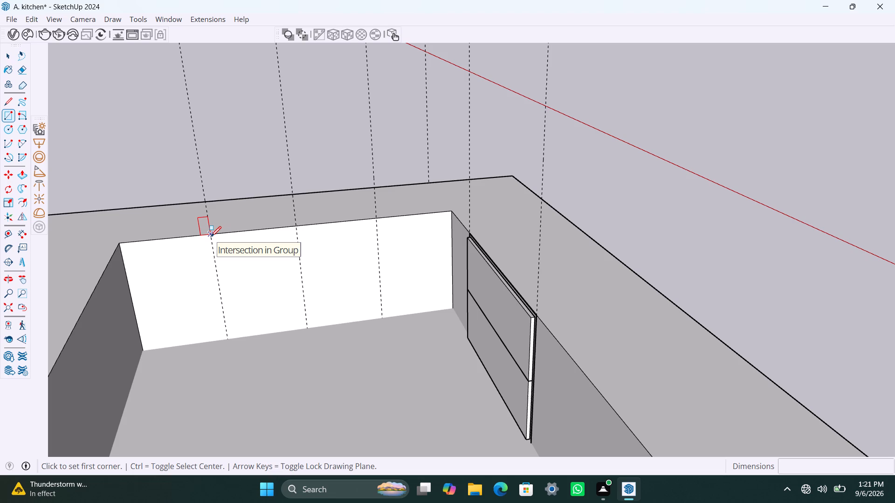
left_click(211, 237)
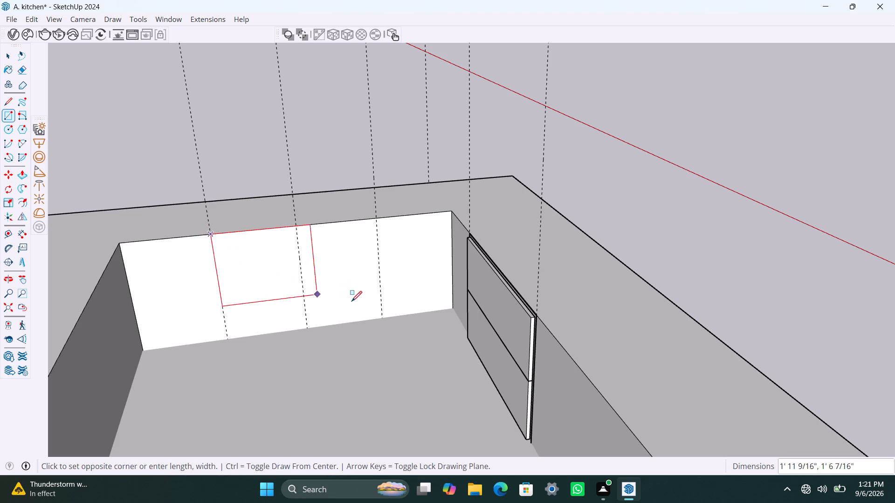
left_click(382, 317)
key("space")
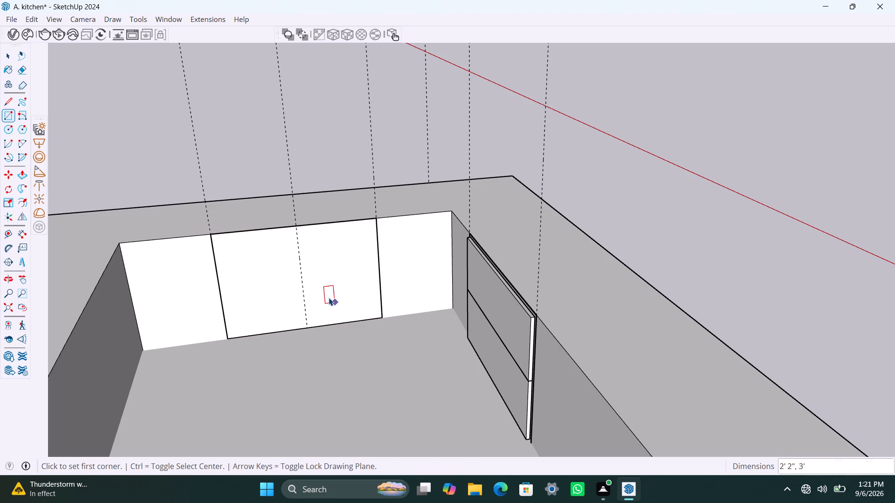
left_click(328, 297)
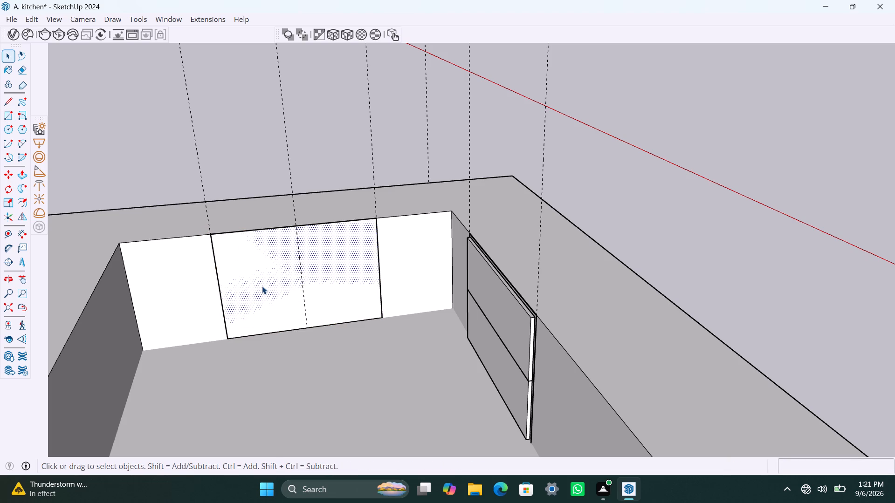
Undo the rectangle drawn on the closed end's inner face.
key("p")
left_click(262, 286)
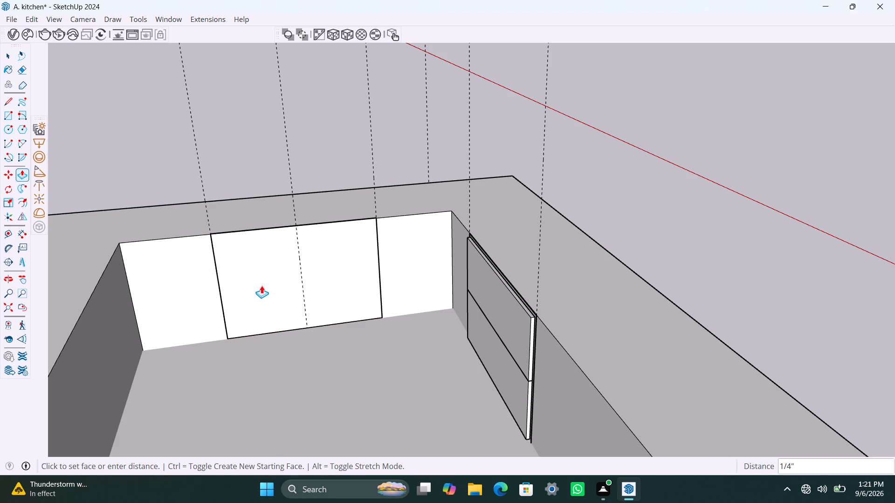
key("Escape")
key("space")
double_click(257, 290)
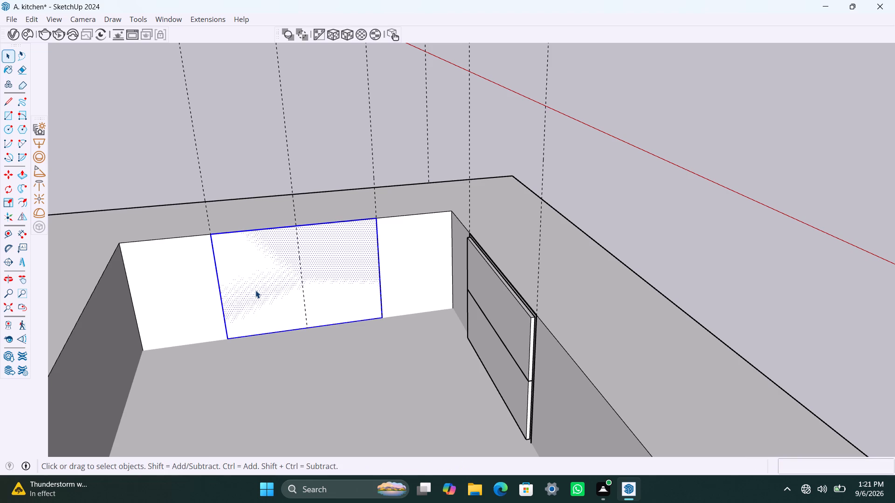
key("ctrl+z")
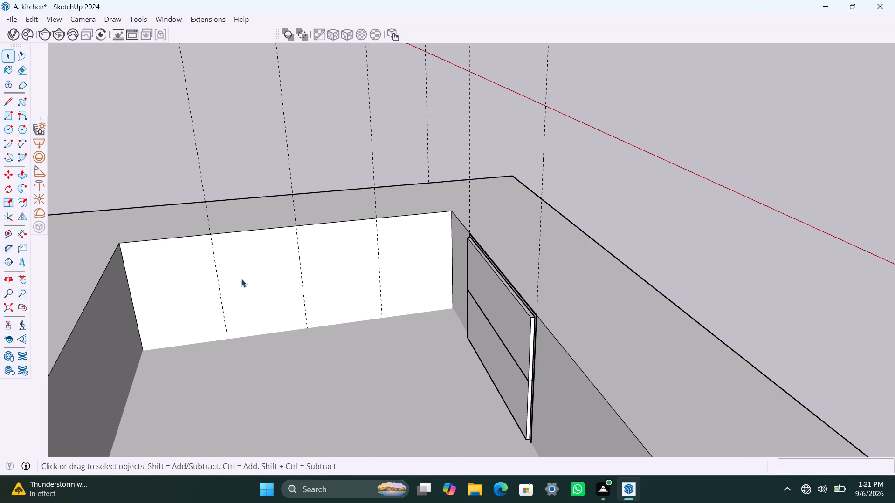
Inside the counter group, draw a full-height rectangle between the two outer guides on the closed end's inner face.
key("l")
key("space")
double_click(240, 260)
left_click(238, 261)
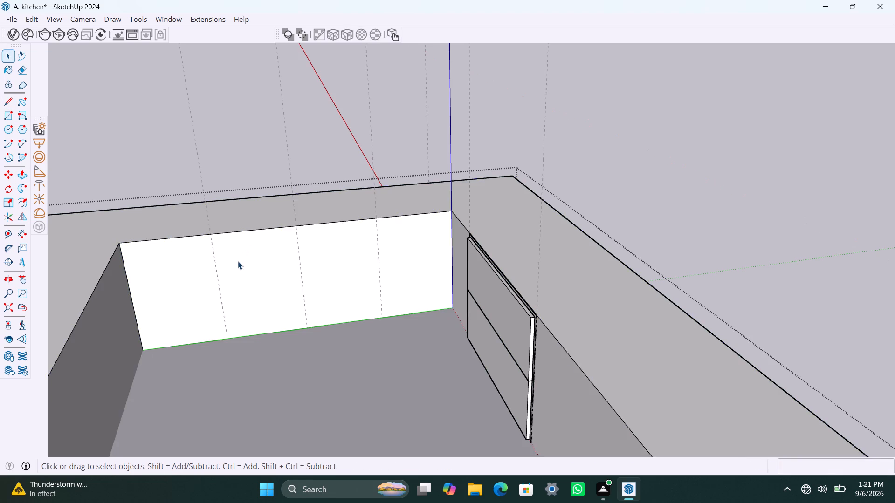
left_click(227, 266)
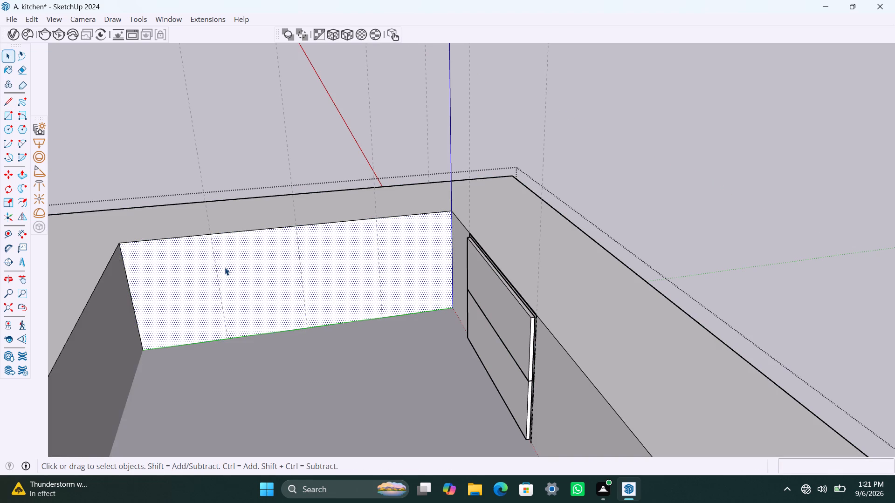
key("r")
left_click(213, 236)
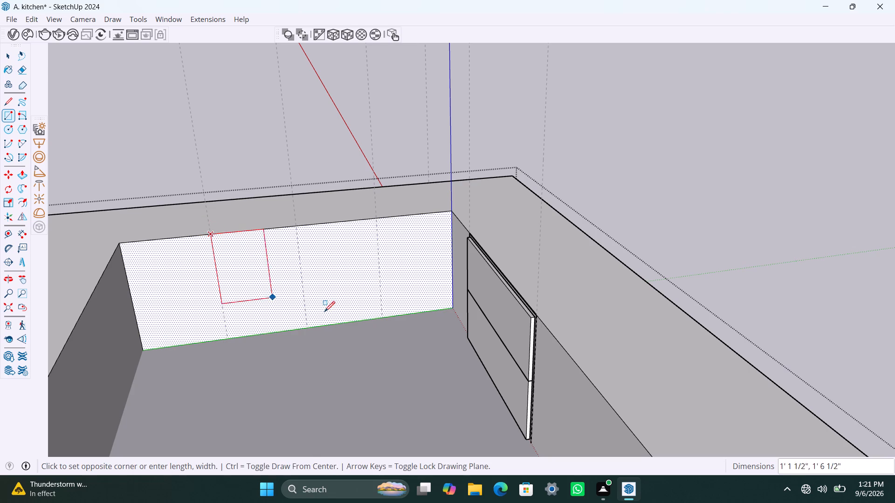
left_click(379, 315)
key("space")
left_click(336, 302)
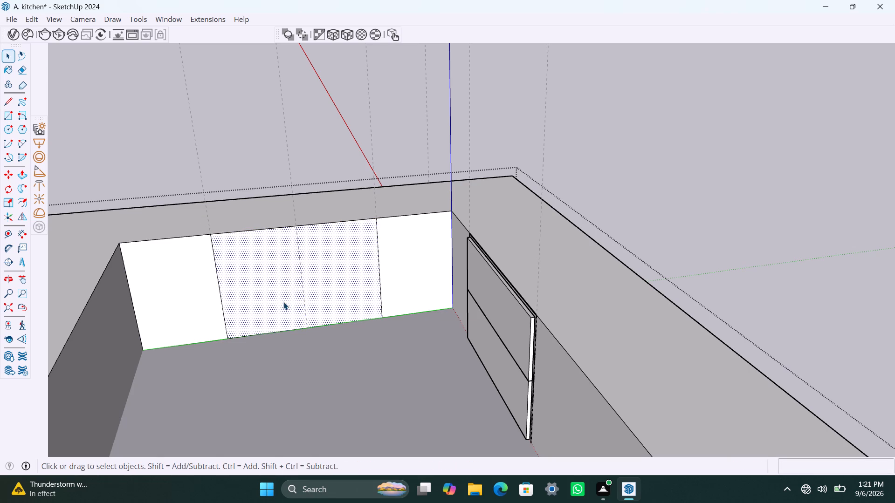
Offset the closed-end rectangle's outline inward 2.5 mm, and offset the resulting inner outline a further 18 mm to form the frame.
key("f")
left_click(227, 250)
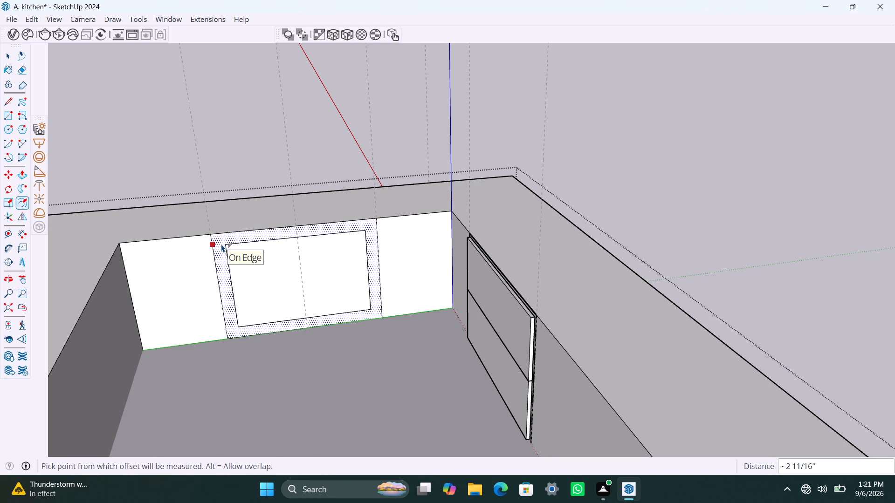
type("2.5")
type("mm")
key("Return")
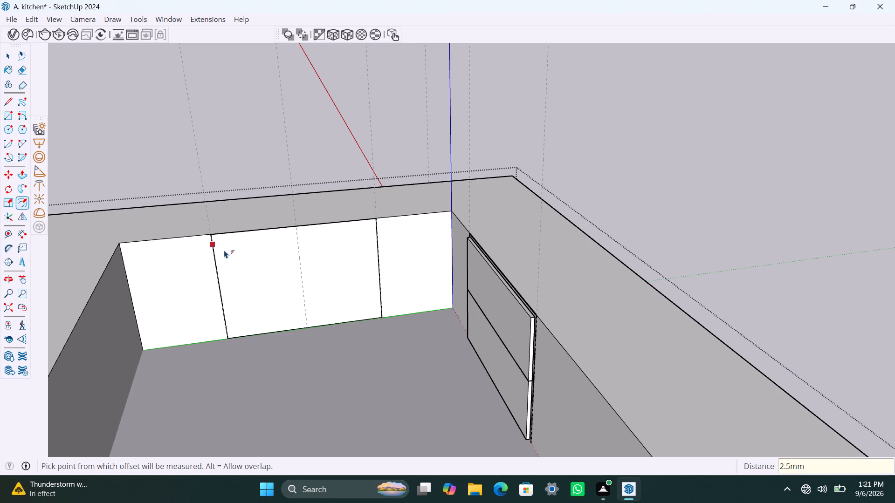
left_click(230, 254)
type("18mm")
key("Return")
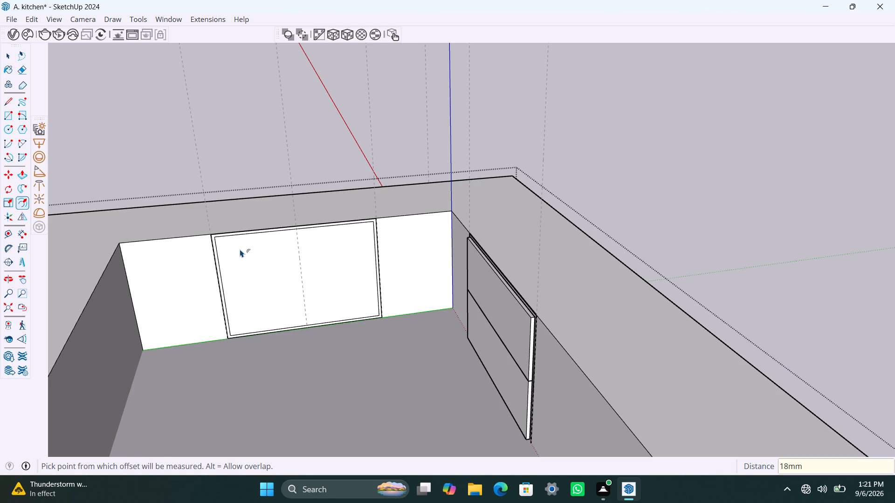
Delete the thin 2.5 mm strip face surrounding the 18 mm frame.
scroll(213, 276, "up", 20)
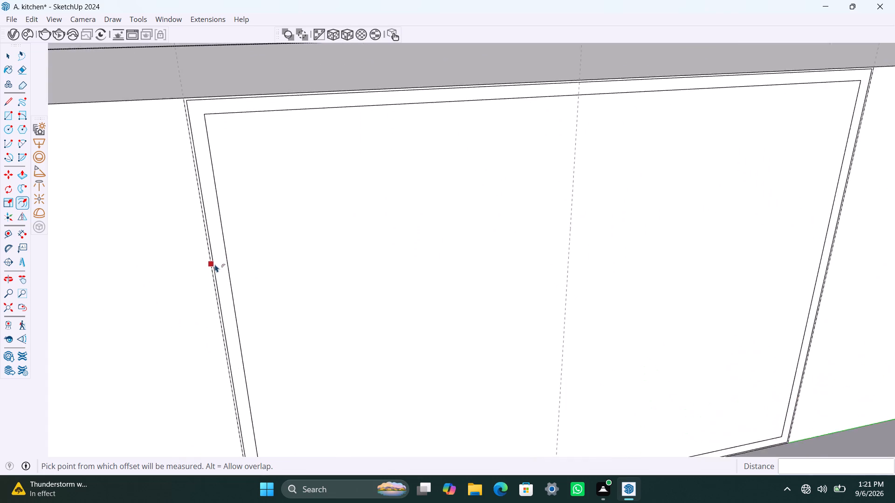
scroll(215, 264, "up", 1)
key("space")
scroll(209, 258, "up", 5)
left_click(207, 239)
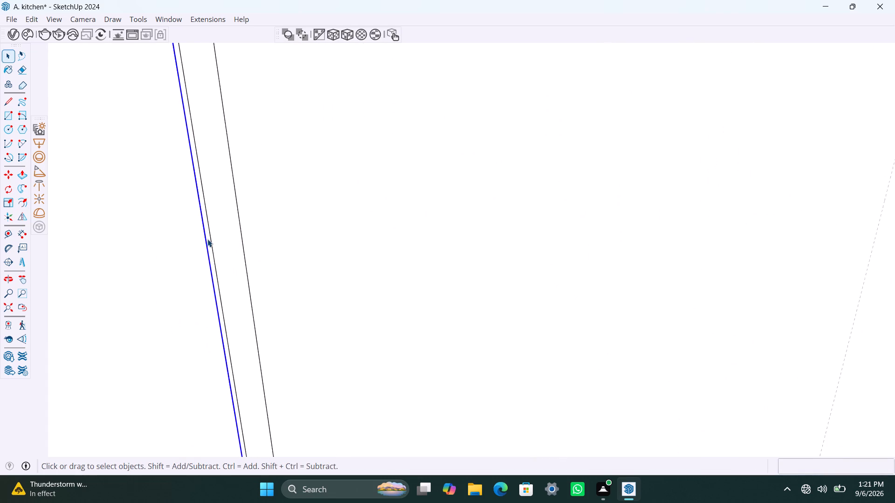
left_click(208, 238)
key("Delete")
Push the face inside the frame back 1'8" to create the cabinet recess.
scroll(290, 283, "down", 2)
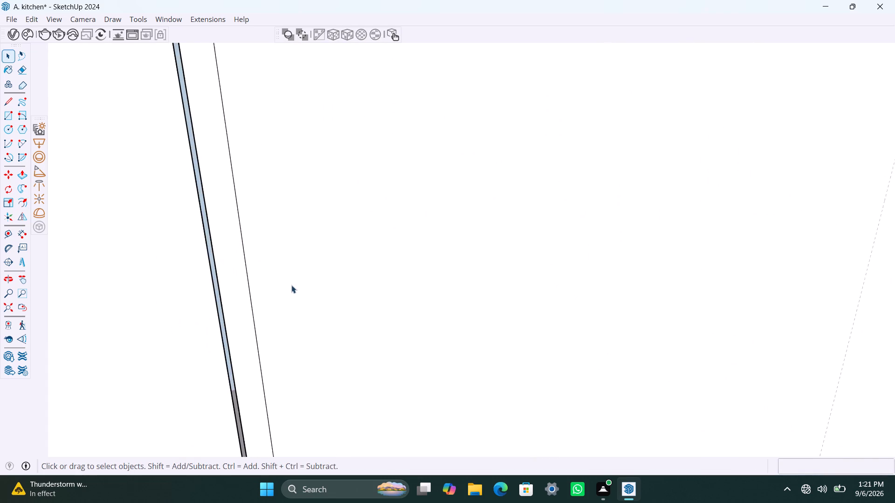
scroll(291, 285, "down", 16)
left_click(419, 266)
key("p")
left_click(402, 271)
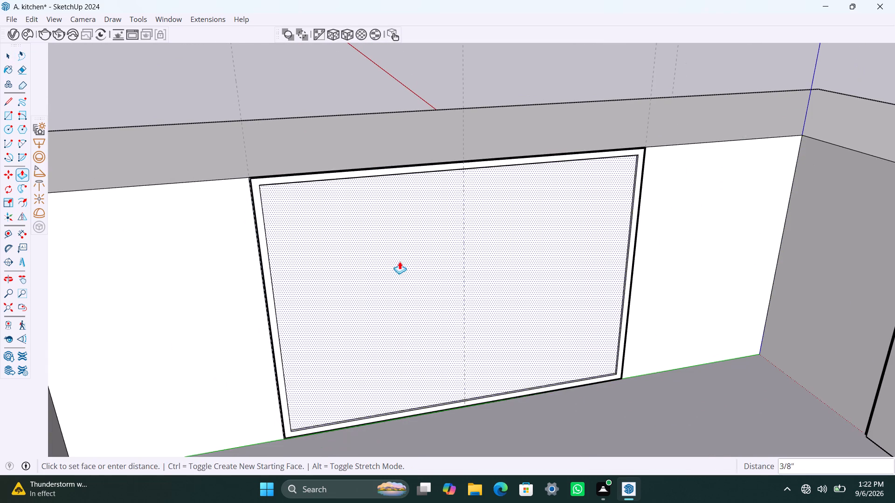
key("1")
type("'8\"")
key("Return")
key("space")
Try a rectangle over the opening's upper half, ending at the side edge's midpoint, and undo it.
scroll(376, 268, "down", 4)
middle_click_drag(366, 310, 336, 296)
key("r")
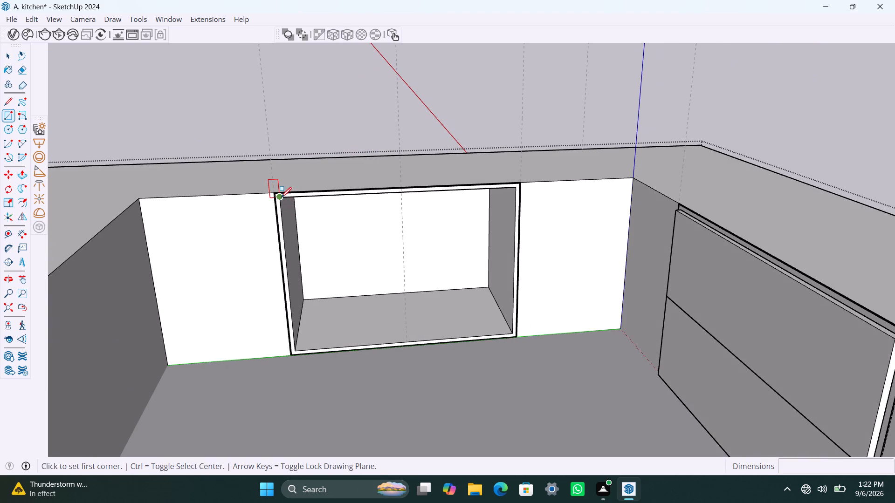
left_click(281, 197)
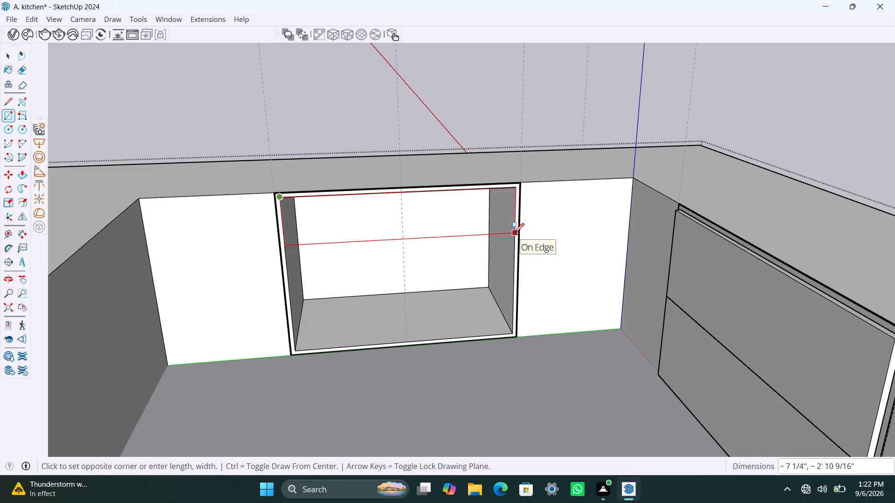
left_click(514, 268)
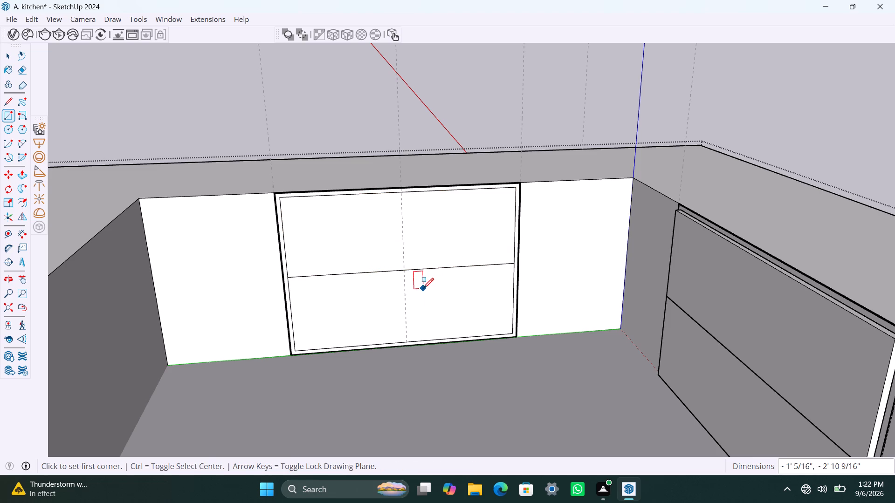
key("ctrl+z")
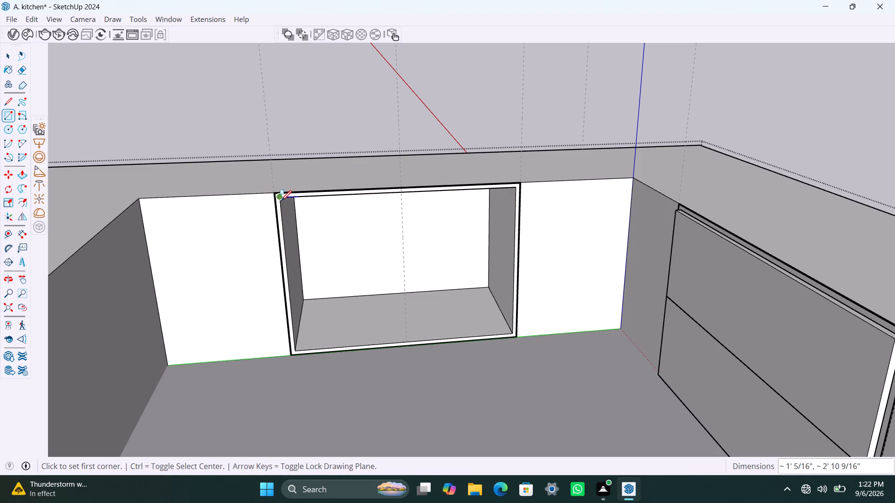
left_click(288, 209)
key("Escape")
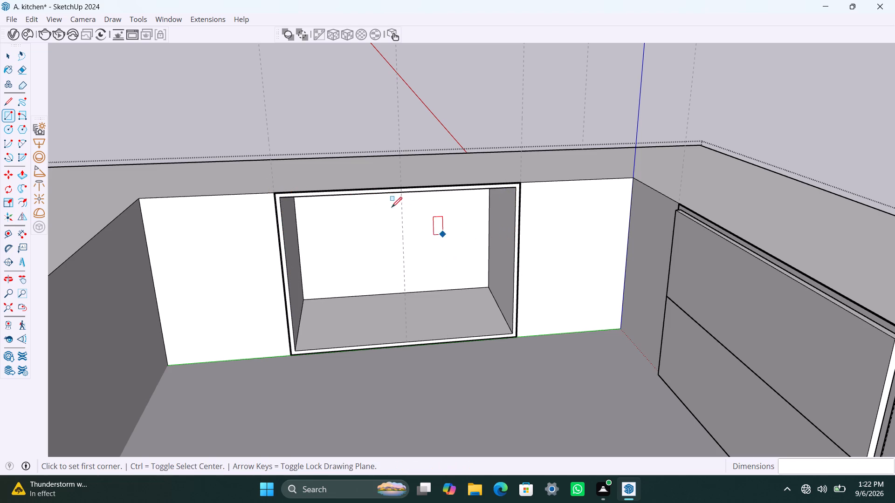
Draw a full-width rectangle over roughly the opening's upper third, and delete the face covering the space below it.
left_click(282, 197)
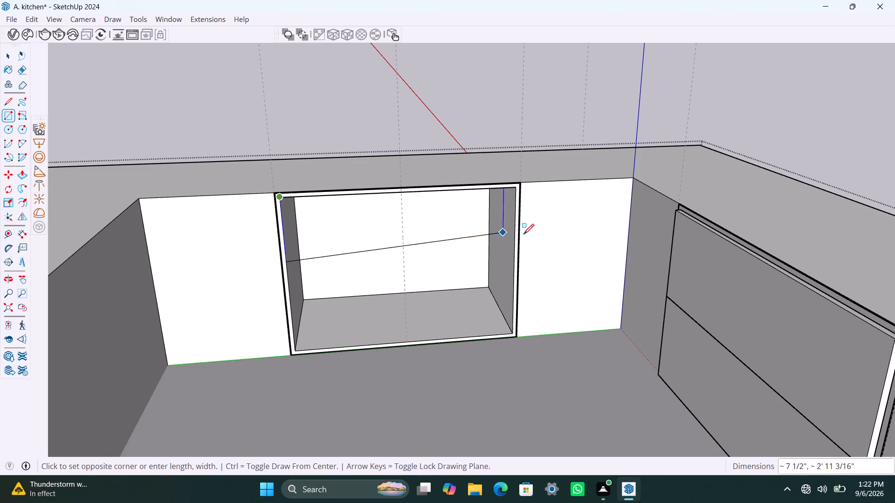
left_click(515, 237)
key("space")
left_click(439, 254)
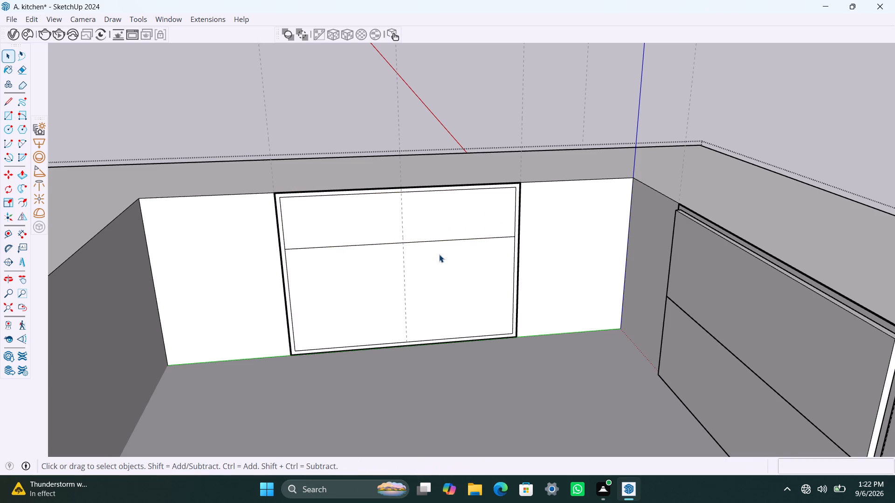
key("Delete")
Group the upper rectangle and extrude its face 18 mm inside the group to form a drawer front.
double_click(397, 224)
right_click(396, 224)
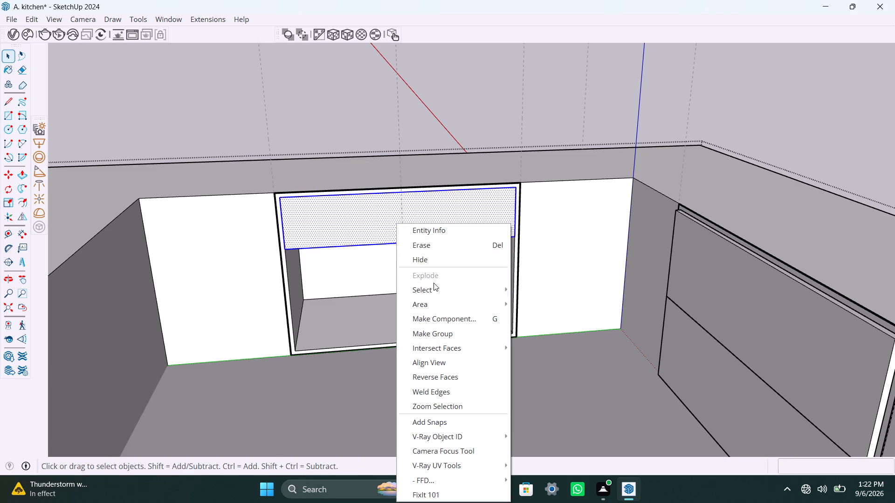
left_click(447, 327)
triple_click(385, 226)
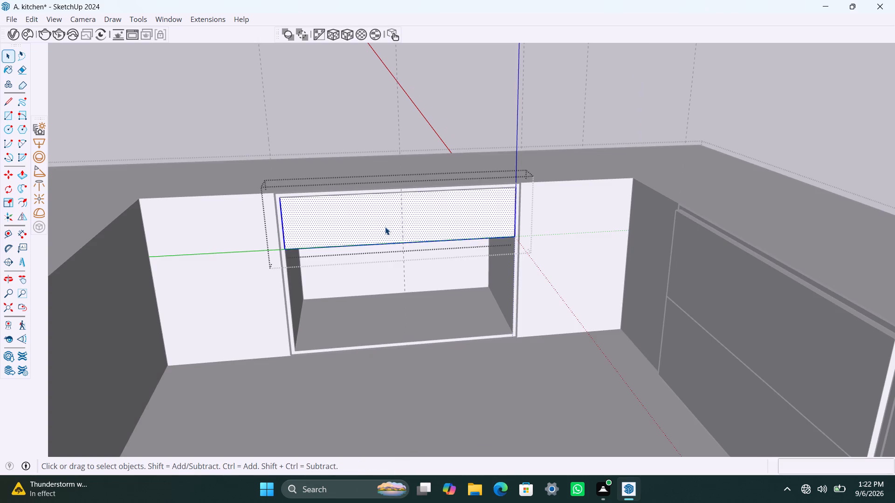
key("p")
left_click(385, 227)
type("18mm")
key("Return")
key("space")
left_click(316, 130)
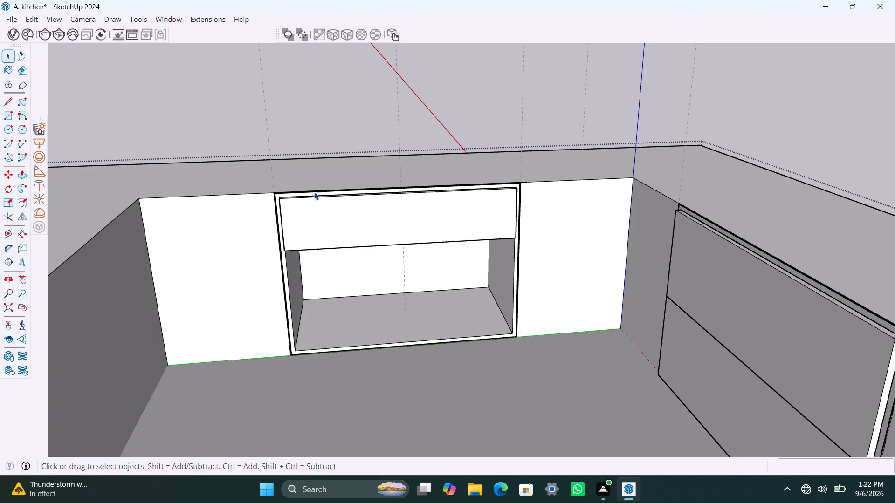
Copy the drawer front down to the opening's bottom corner and divide the copy distance by 2 for three stacked fronts.
left_click(314, 218)
key("m")
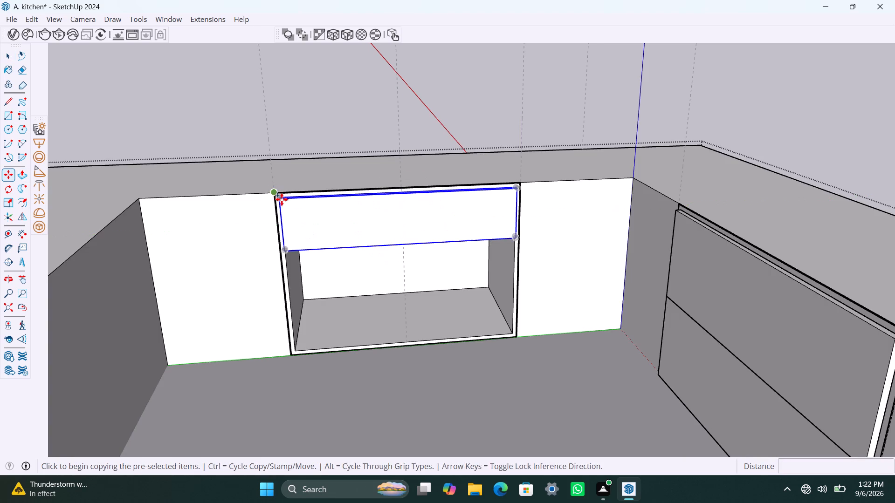
left_click(289, 250)
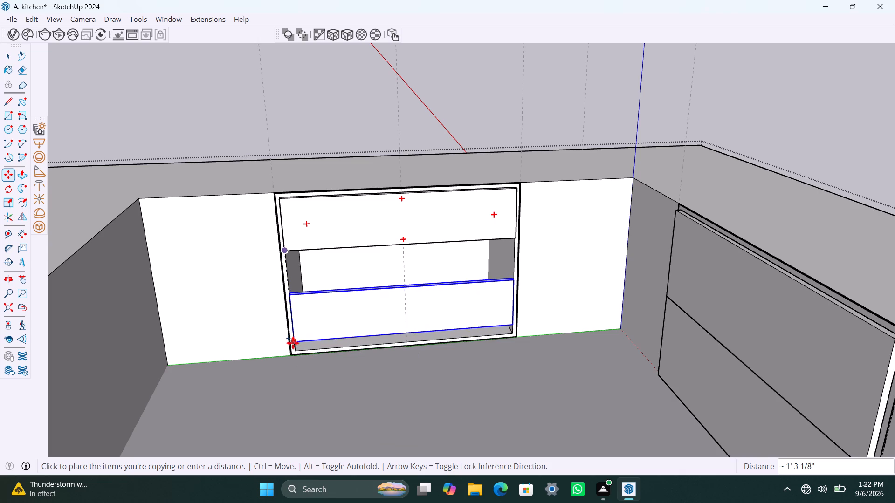
left_click(293, 347)
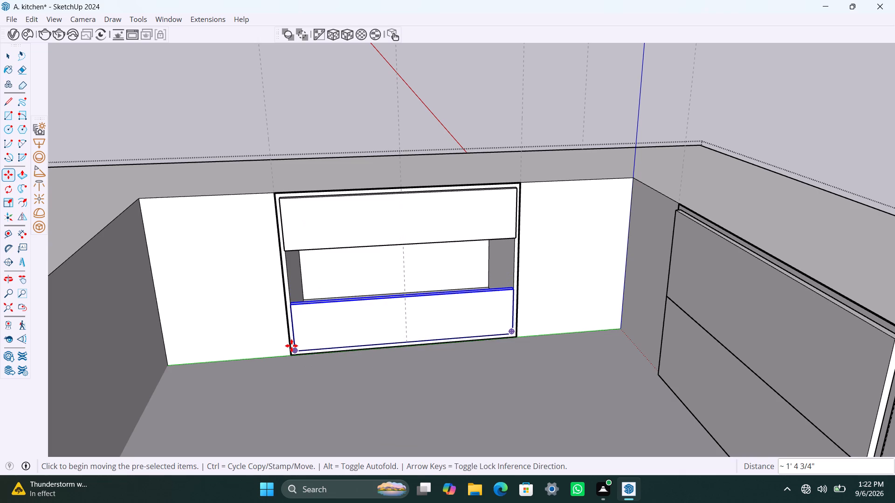
key("slash")
key("2")
key("Return")
key("space")
left_click(169, 119)
Examine the three-drawer section and the adjoining counter sides from several angles.
scroll(203, 264, "down", 4)
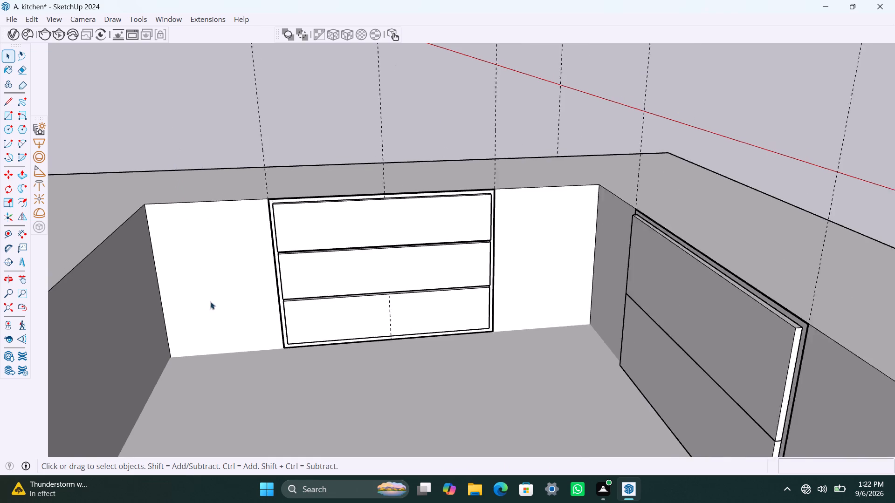
middle_click_drag(239, 334, 194, 286)
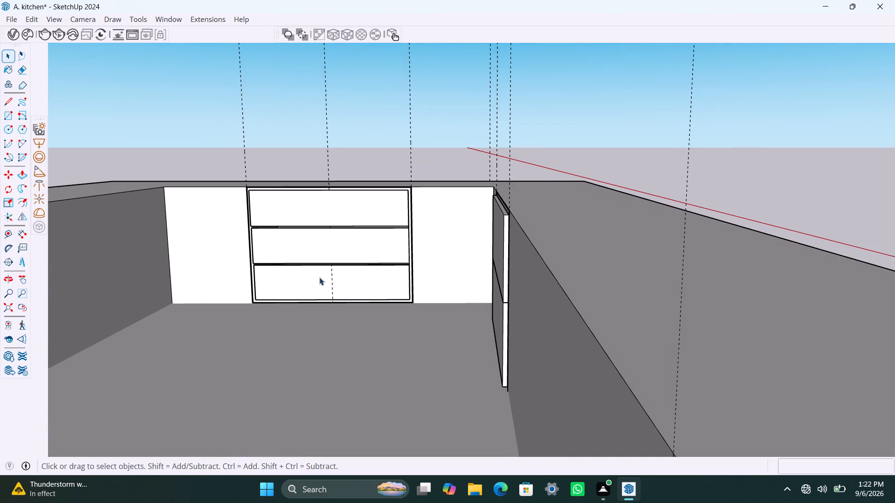
scroll(283, 258, "up", 1)
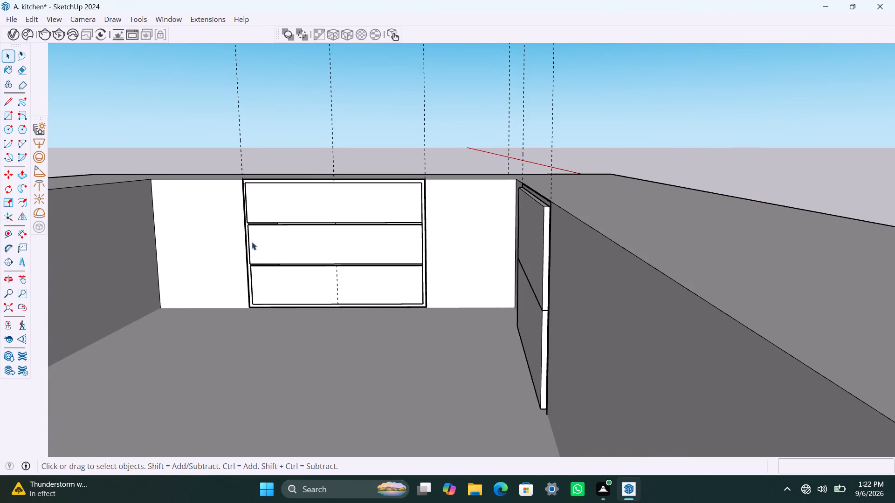
scroll(251, 240, "up", 3)
scroll(324, 264, "down", 7)
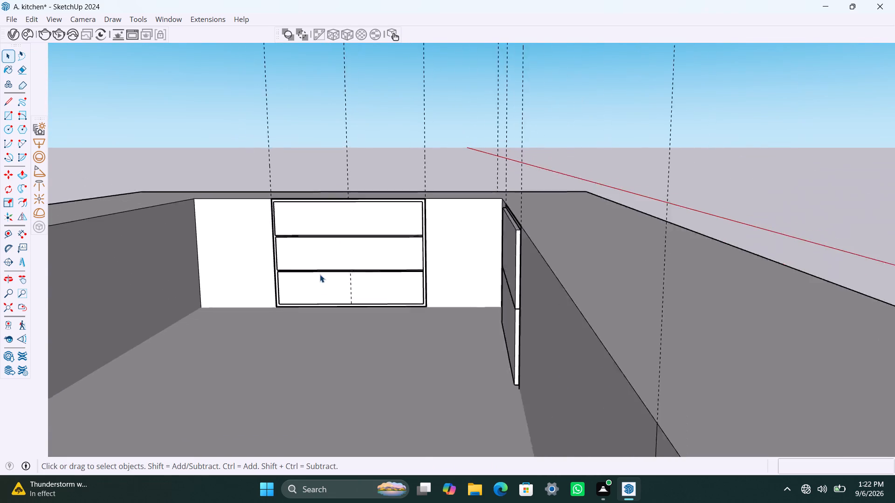
scroll(320, 274, "down", 5)
scroll(303, 282, "up", 2)
left_click(210, 162)
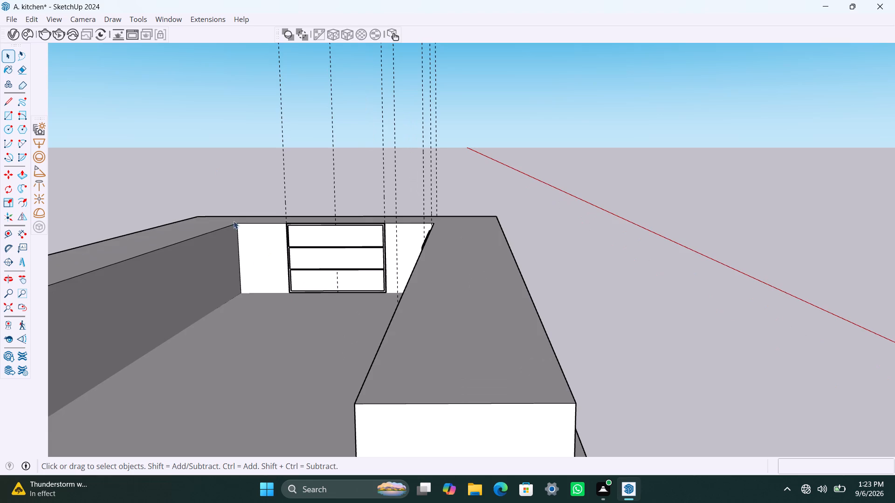
scroll(262, 301, "down", 3)
middle_click_drag(336, 319, 447, 366)
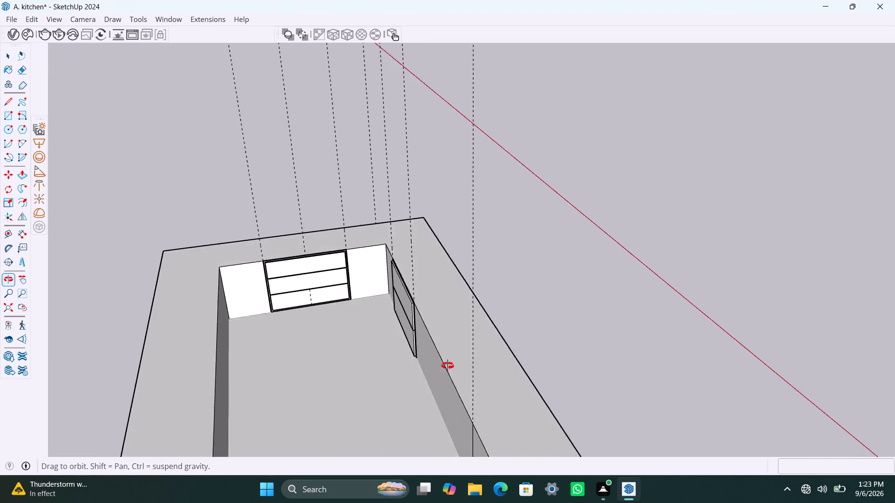
middle_click_drag(447, 366, 423, 356)
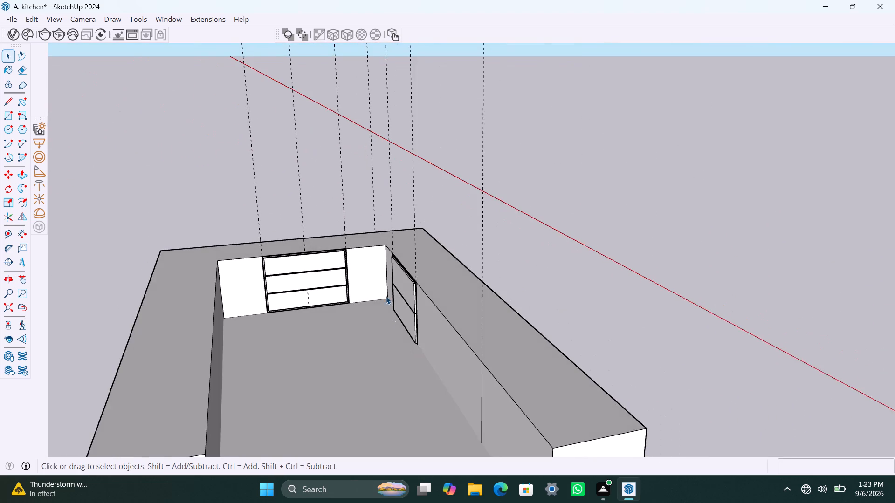
Inside the counter group, pull the face between the drawer section and the corner out about 11/16", flush with the drawer fronts.
scroll(377, 283, "up", 7)
scroll(302, 253, "up", 3)
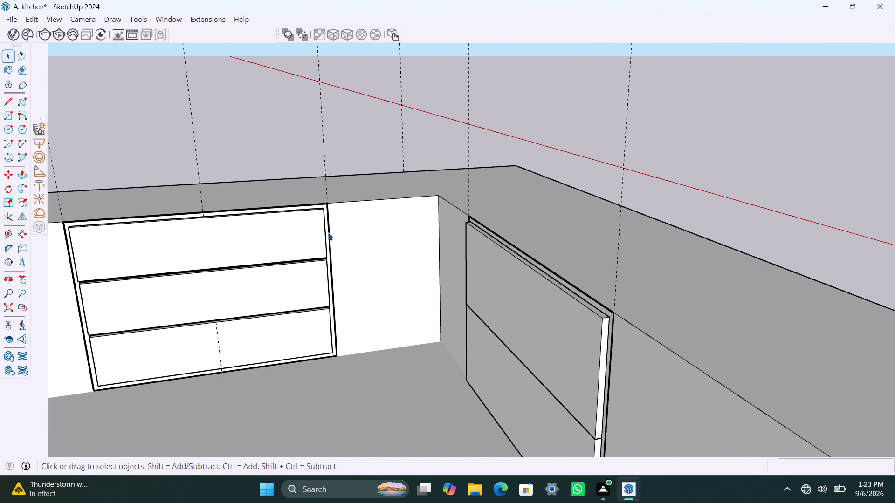
left_click(361, 234)
triple_click(361, 234)
double_click(361, 233)
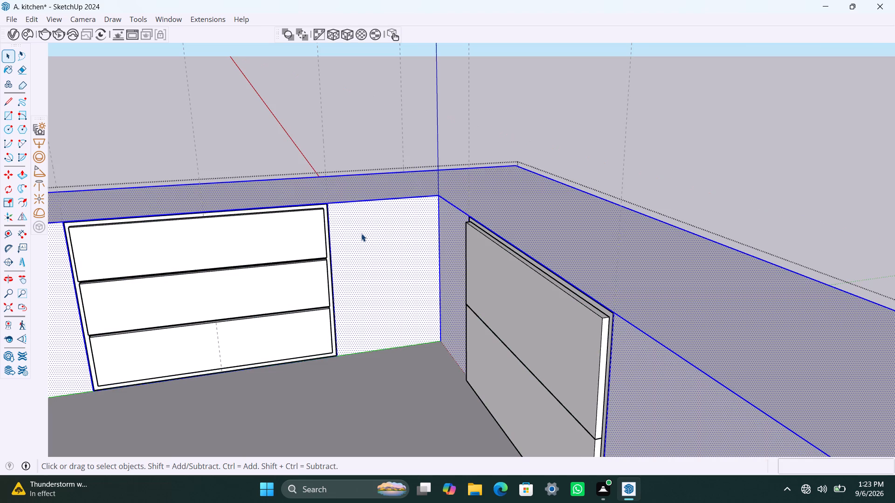
left_click(359, 236)
left_click(363, 251)
scroll(363, 251, "up", 3)
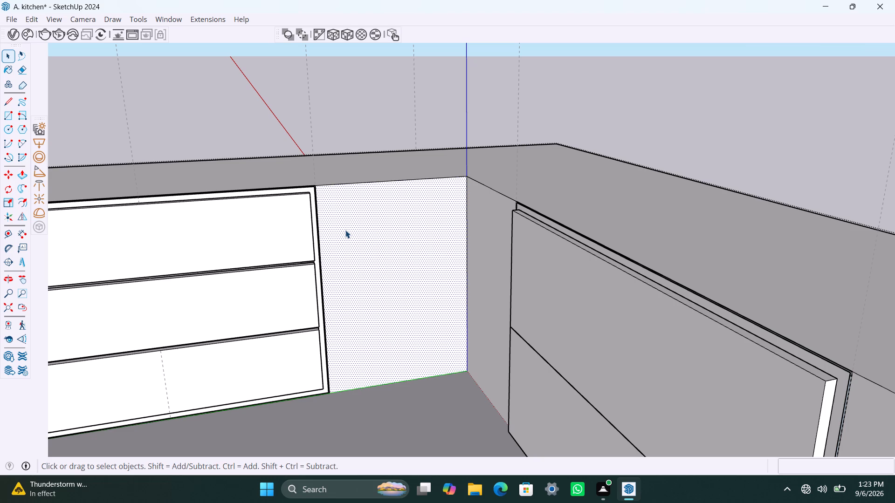
key("p")
left_click(345, 232)
left_click(294, 242)
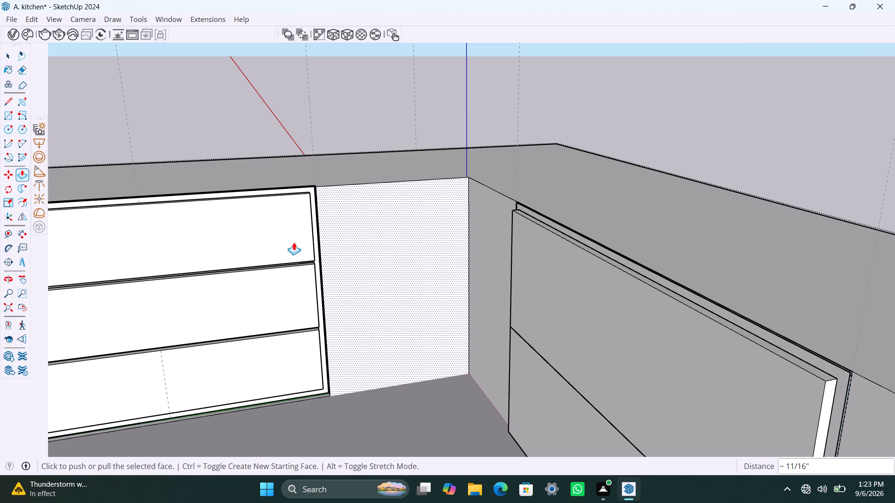
Pull the narrow counter face between the corner and the two-drawer section out flush with the drawer fronts.
key("space")
left_click(483, 232)
key("p")
left_click(483, 232)
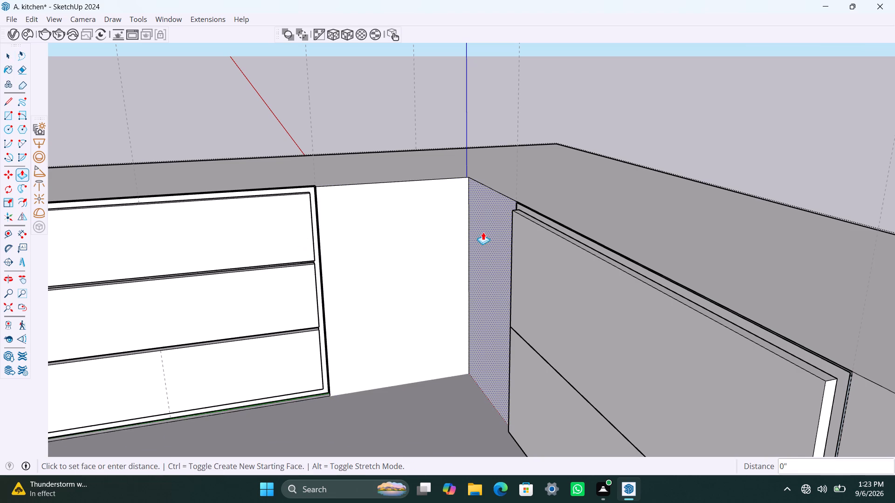
left_click(530, 262)
key("space")
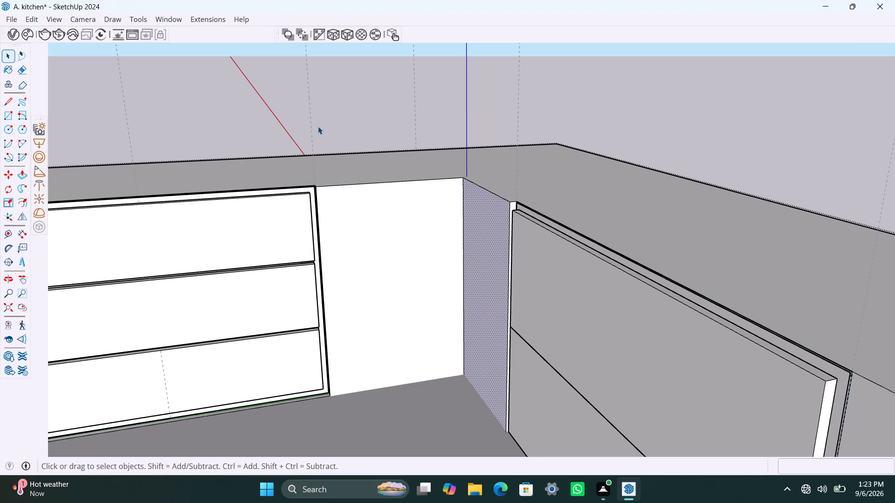
left_click(318, 126)
Inside the counter group, pull the face on the far side of the three-drawer section, away from the corner, flush with its drawer fronts.
scroll(316, 252, "down", 9)
middle_click_drag(326, 308, 427, 307)
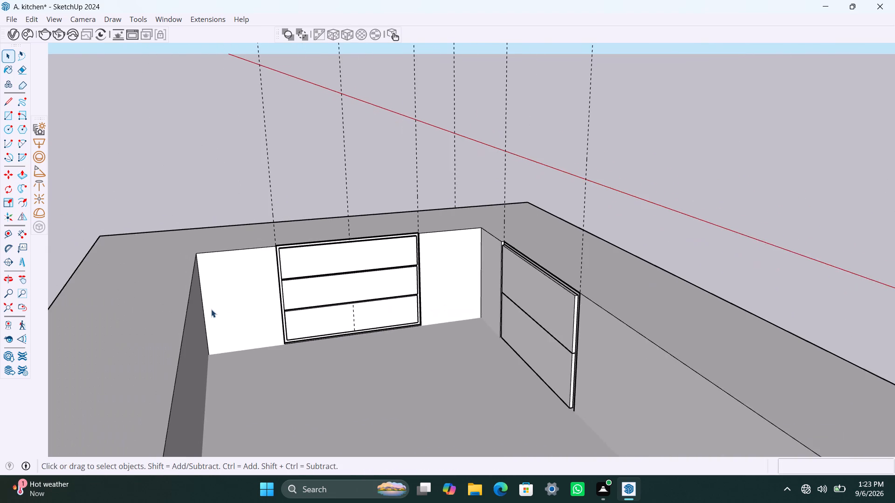
scroll(210, 306, "up", 2)
left_click(236, 283)
double_click(254, 283)
triple_click(257, 280)
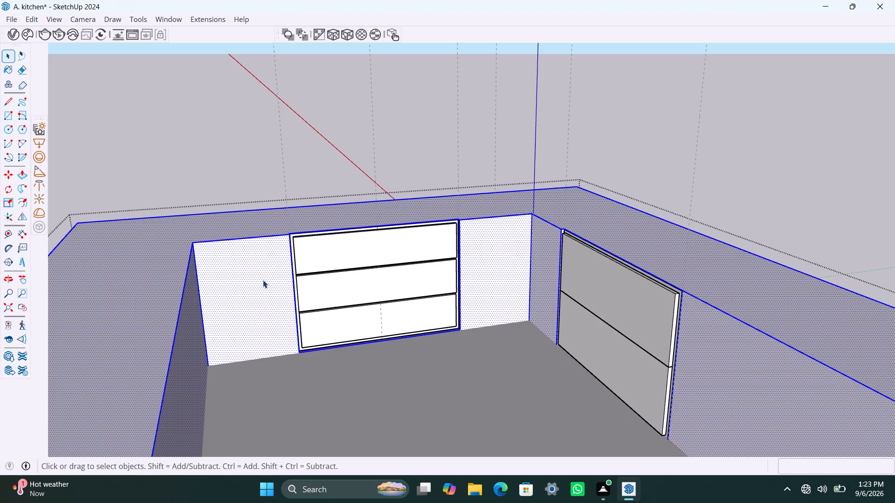
left_click(263, 280)
key("p")
left_click(265, 281)
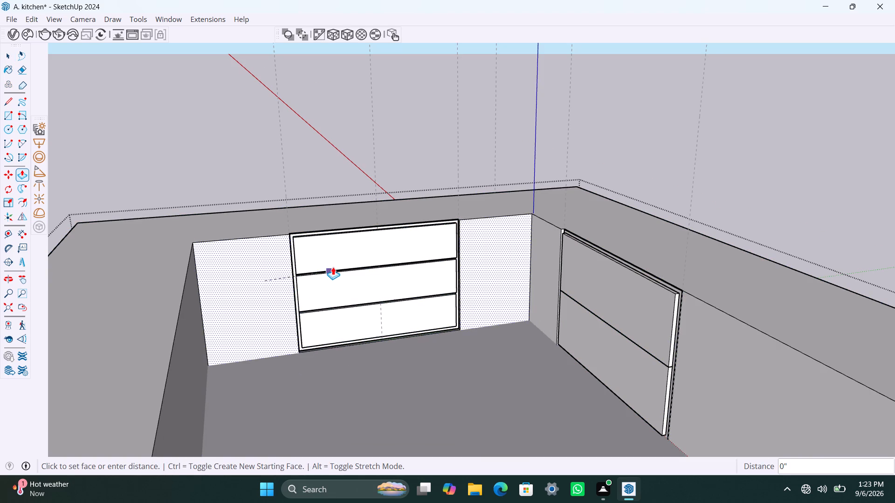
left_click(339, 232)
key("space")
left_click(221, 139)
Examine both drawer sections, the corner between them and the adjoining long counter run from several angles.
scroll(315, 347, "down", 5)
middle_click_drag(343, 343, 236, 346)
scroll(278, 347, "down", 4)
middle_click_drag(281, 360, 518, 374)
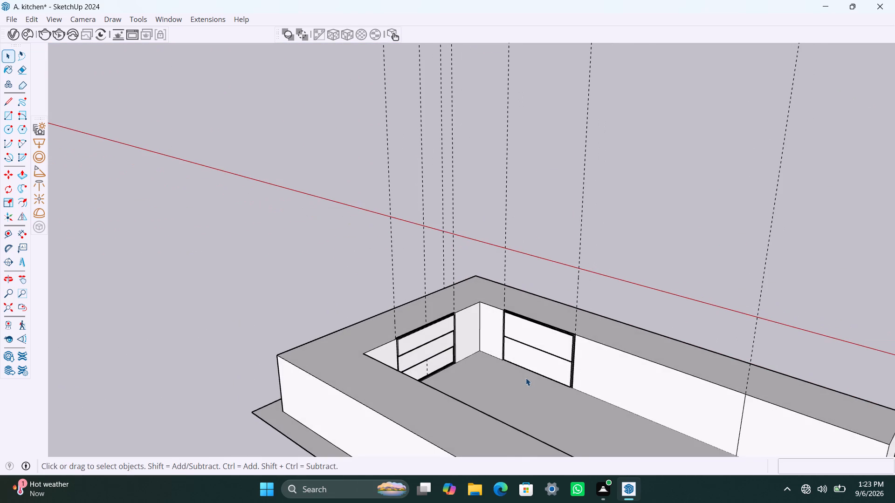
scroll(526, 378, "up", 5)
scroll(499, 321, "up", 2)
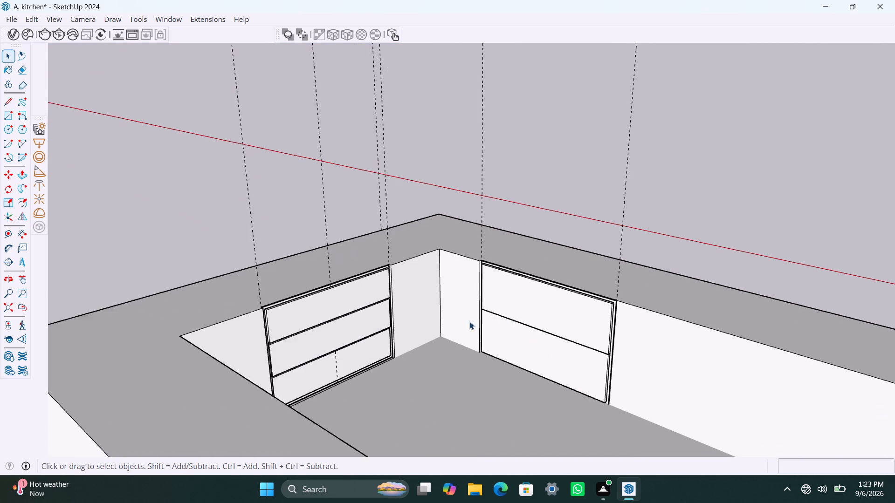
scroll(469, 321, "up", 1)
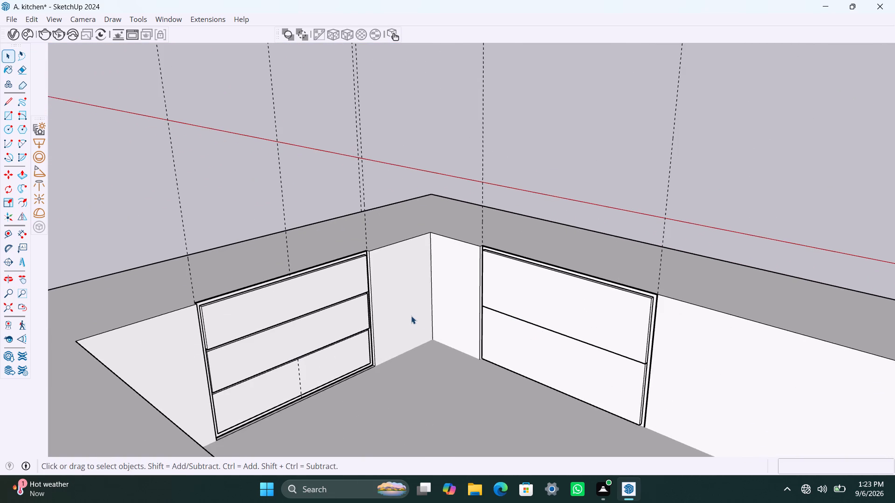
scroll(510, 371, "down", 8)
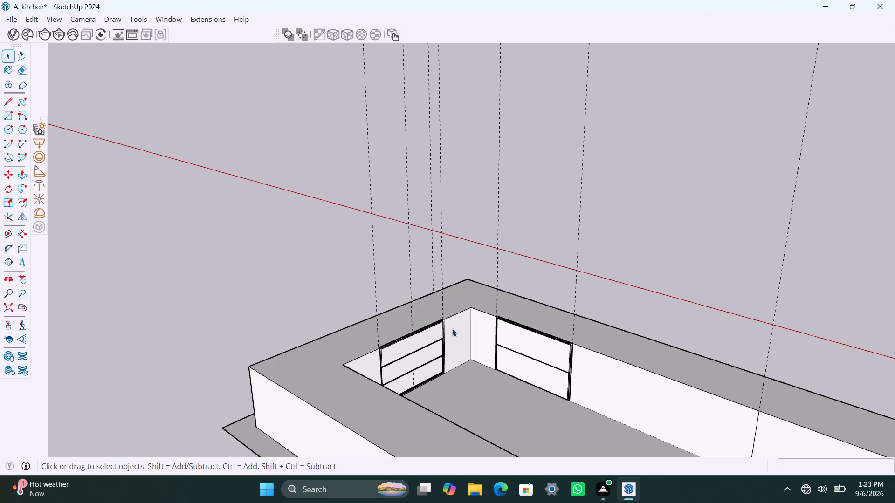
scroll(451, 328, "up", 7)
middle_click_drag(371, 344, 372, 374)
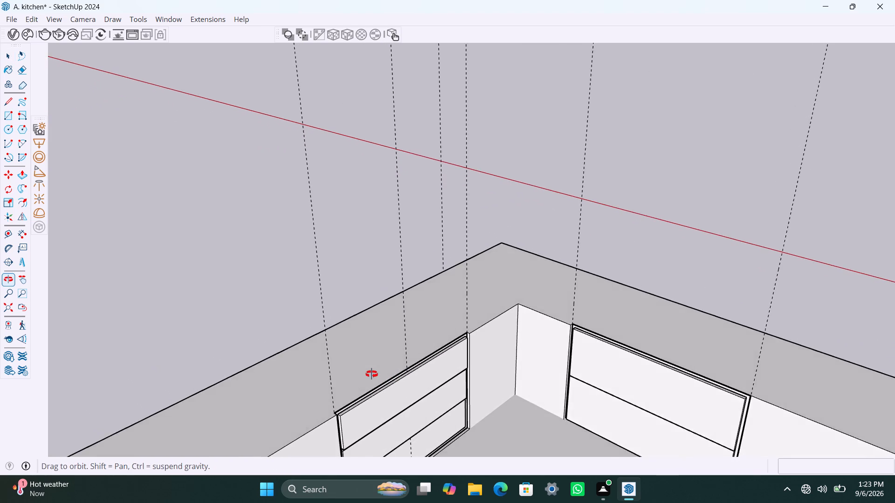
middle_click_drag(372, 374, 234, 399)
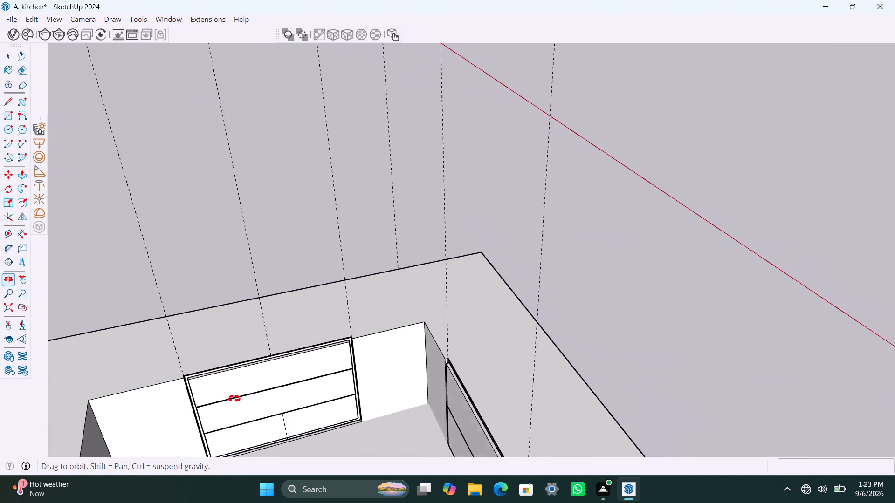
middle_click_drag(234, 399, 211, 401)
scroll(356, 384, "up", 4)
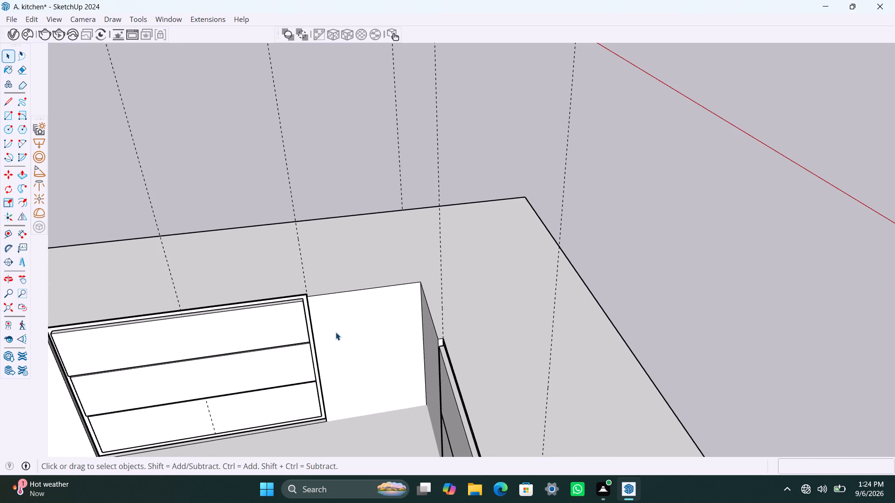
scroll(336, 332, "down", 3)
middle_click_drag(338, 332, 396, 331)
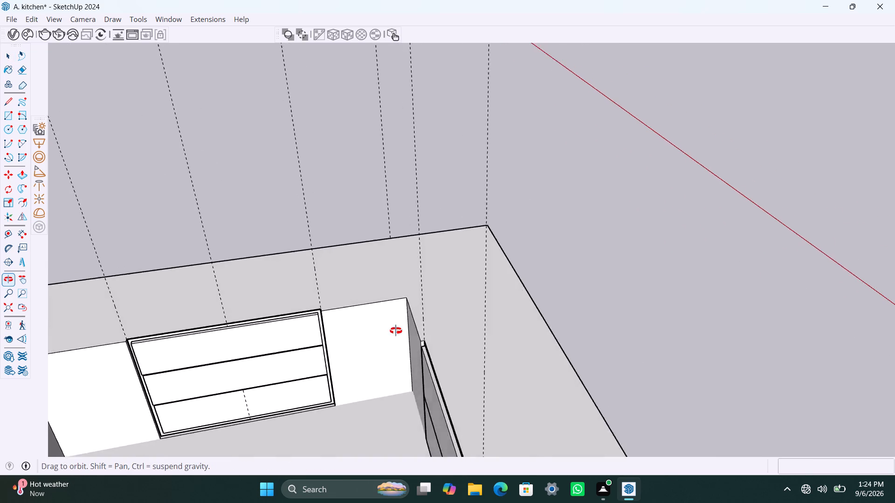
middle_click_drag(396, 331, 484, 313)
scroll(476, 313, "down", 6)
scroll(441, 344, "down", 6)
middle_click_drag(489, 385, 532, 395)
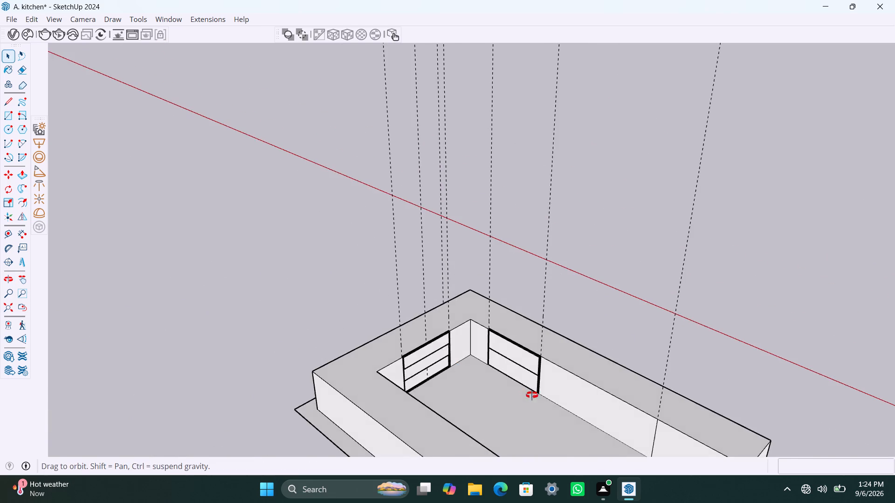
middle_click_drag(532, 395, 688, 385)
scroll(581, 343, "up", 2)
middle_click_drag(597, 335, 446, 353)
scroll(508, 358, "up", 2)
middle_click_drag(508, 364, 529, 361)
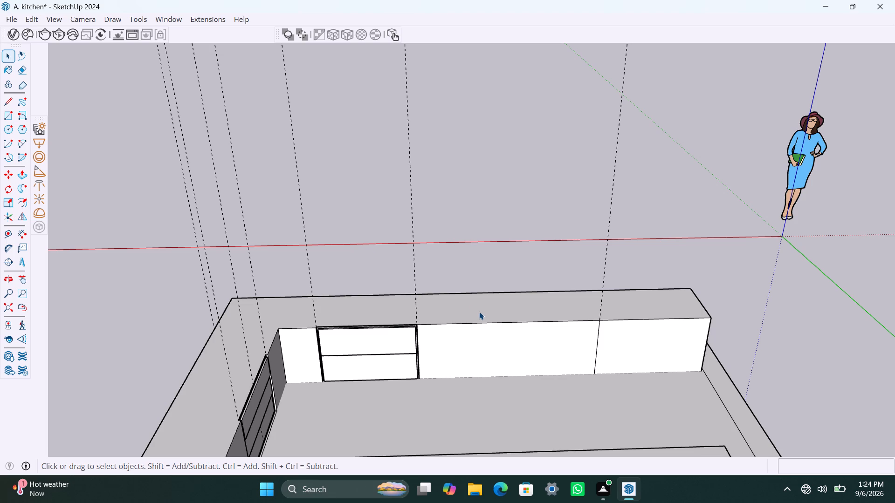
Open the counter group for editing at the long run beside the two-drawer section.
left_click(482, 313)
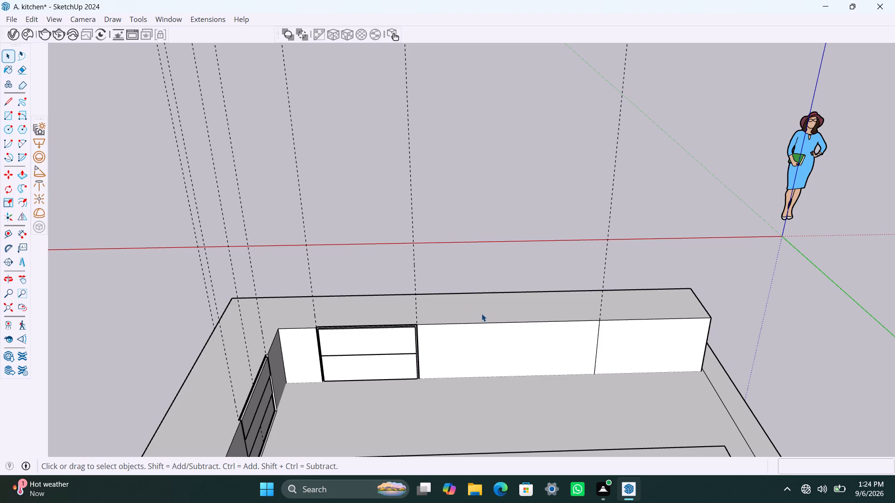
double_click(482, 313)
double_click(483, 329)
double_click(479, 315)
triple_click(492, 336)
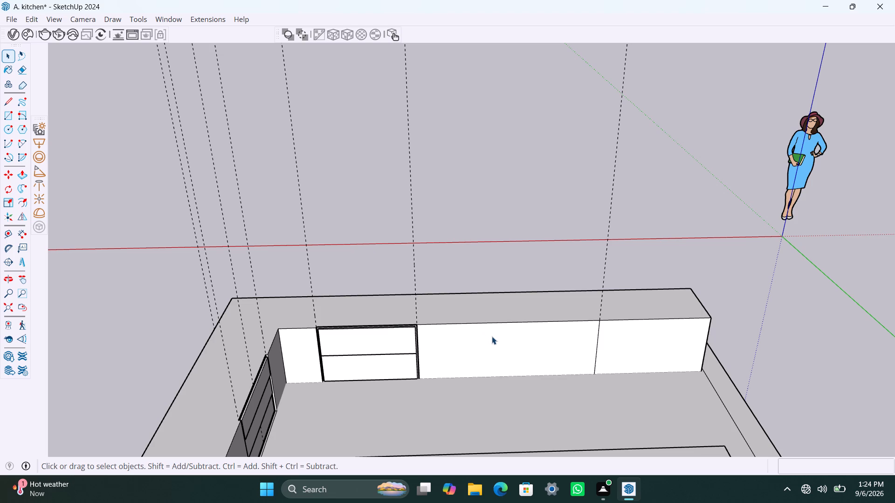
double_click(492, 336)
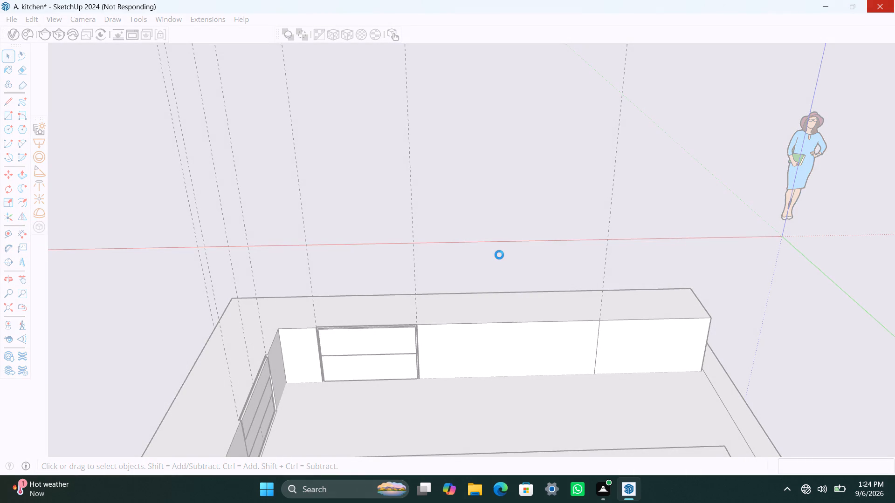
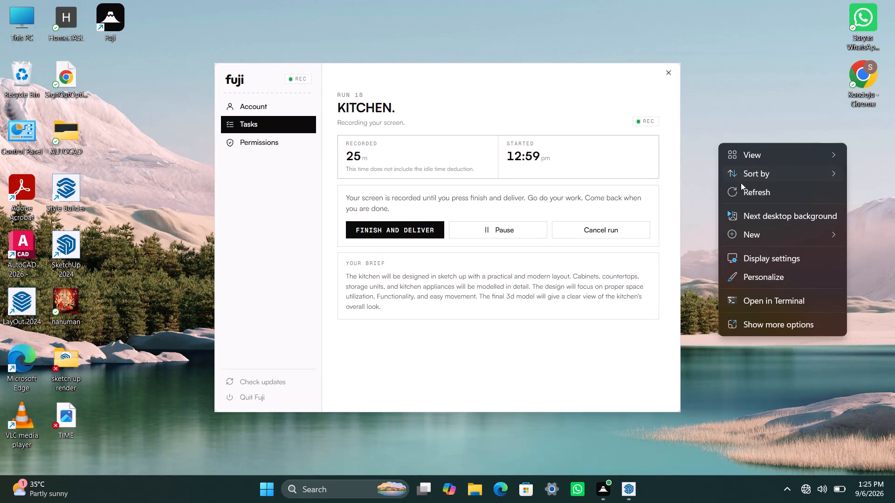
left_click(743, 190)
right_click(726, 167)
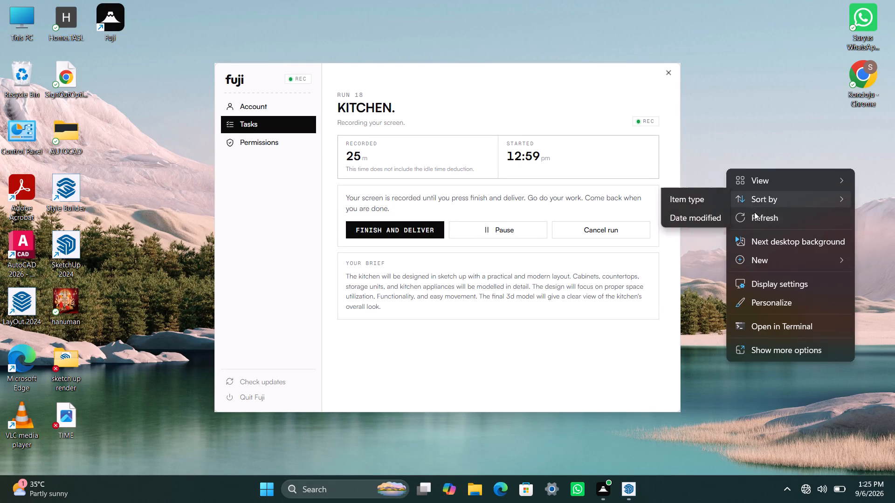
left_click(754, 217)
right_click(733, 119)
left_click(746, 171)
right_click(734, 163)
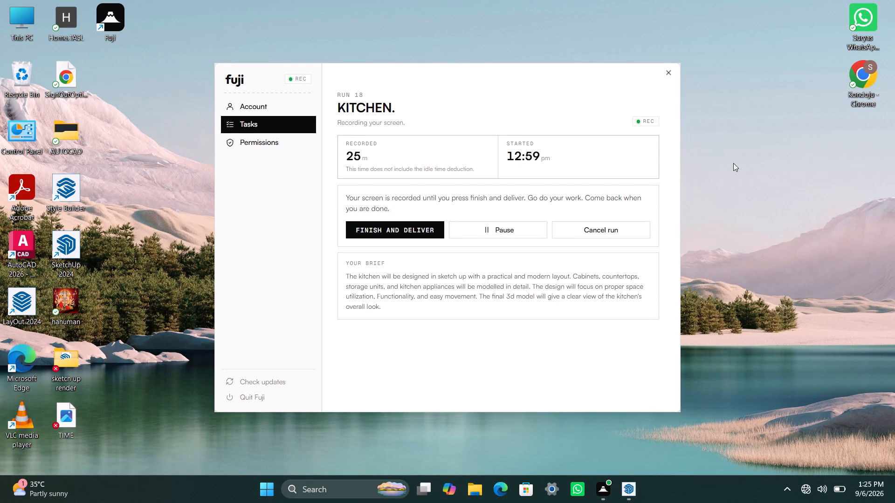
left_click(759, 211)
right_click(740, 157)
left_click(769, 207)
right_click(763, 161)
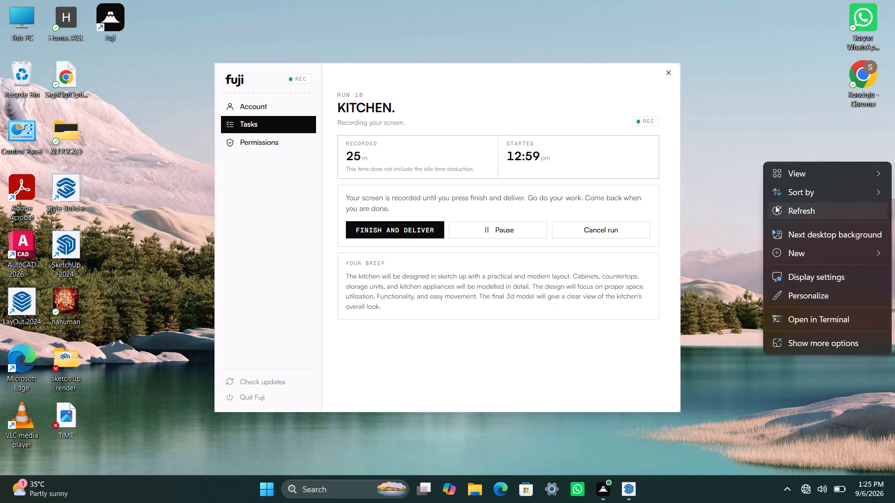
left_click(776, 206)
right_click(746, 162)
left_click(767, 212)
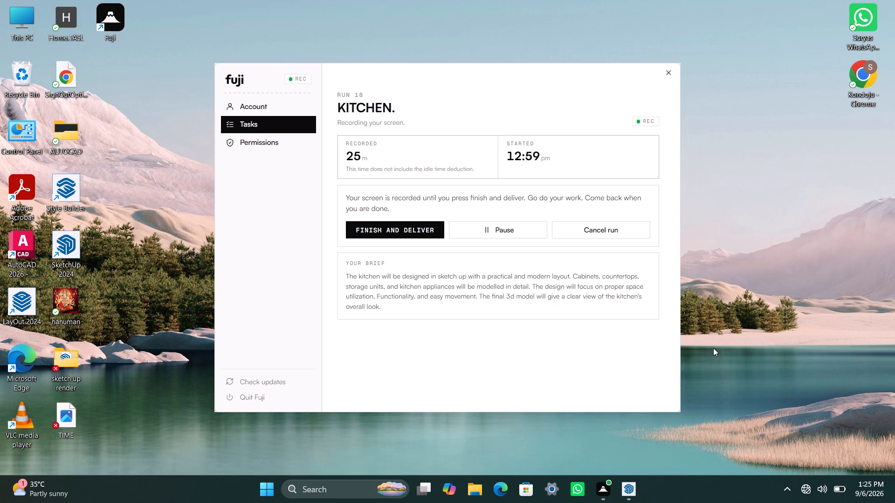
Switch to SketchUp and draw two 2' lines across the countertop, from the two-drawer section's edge and the next front division to the back edge.
left_click(626, 483)
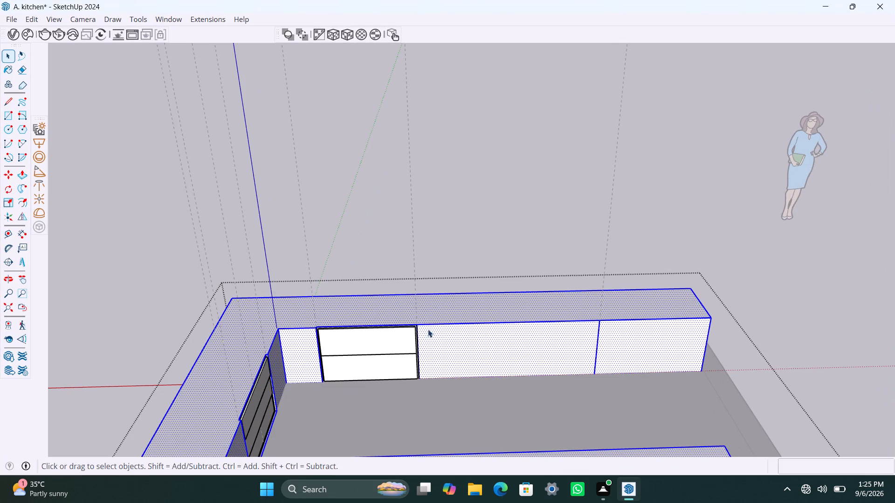
left_click(467, 332)
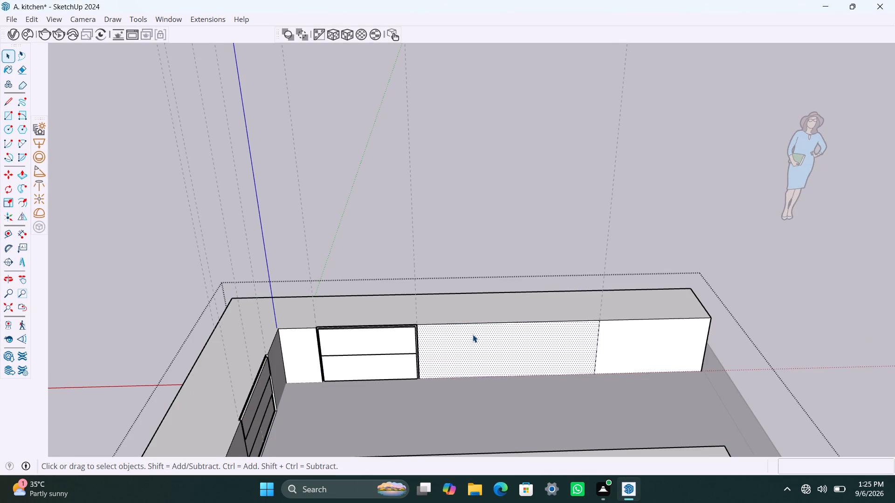
scroll(468, 311, "up", 2)
left_click(456, 304)
scroll(422, 312, "up", 1)
middle_click_drag(422, 320, 417, 355)
scroll(422, 320, "up", 1)
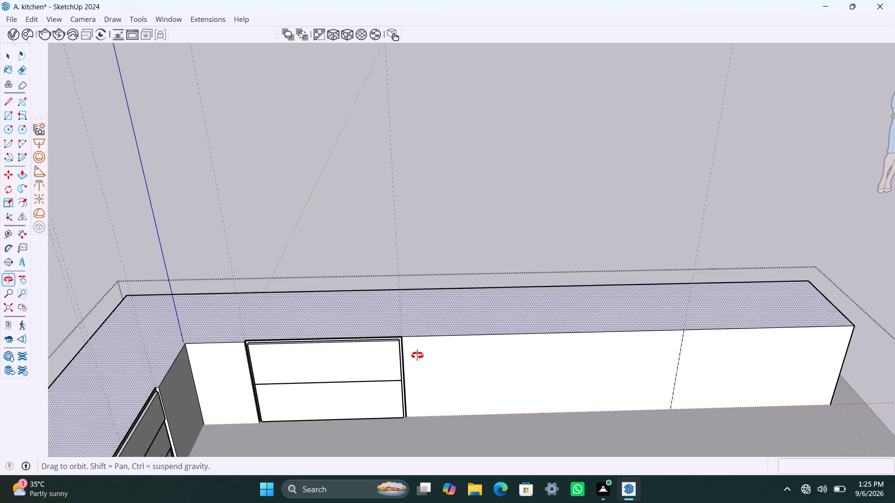
middle_click_drag(417, 355, 413, 378)
scroll(403, 376, "up", 2)
key("l")
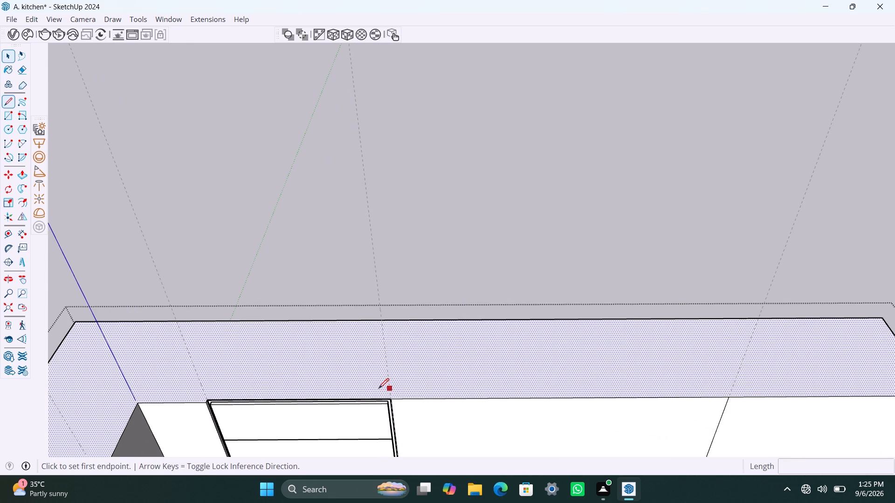
left_click(392, 397)
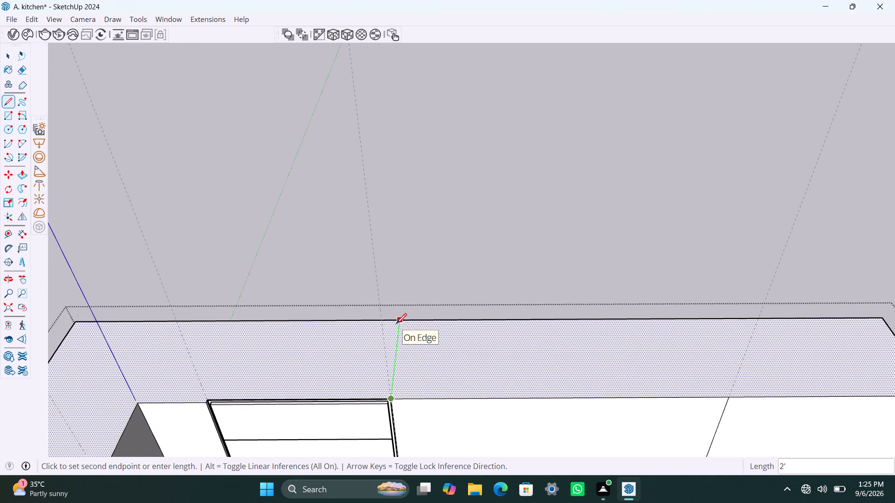
left_click(396, 324)
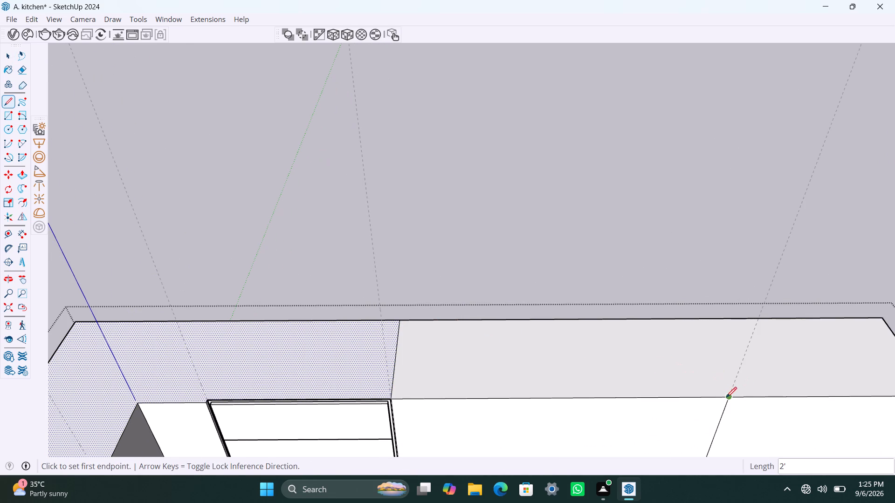
left_click(727, 398)
left_click(703, 316)
key("space")
Pull the middle countertop section between the two new lines up 4'6" to form a tall unit.
left_click(642, 355)
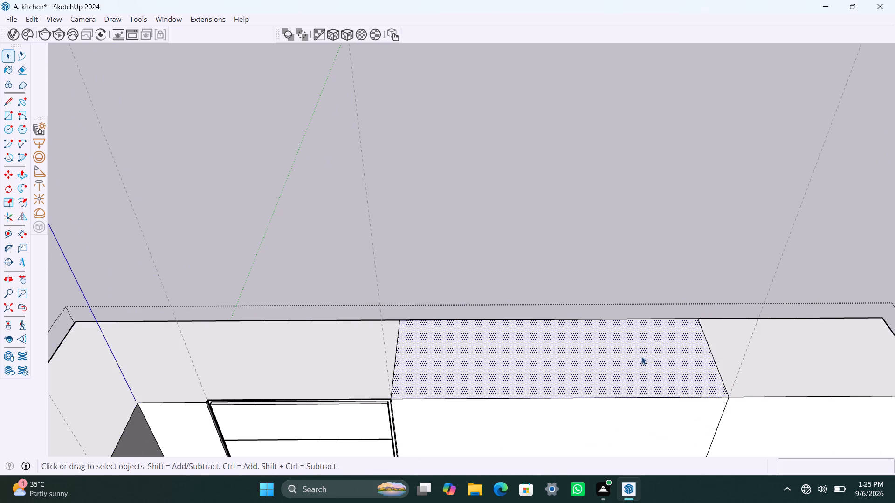
key("p")
left_click(599, 372)
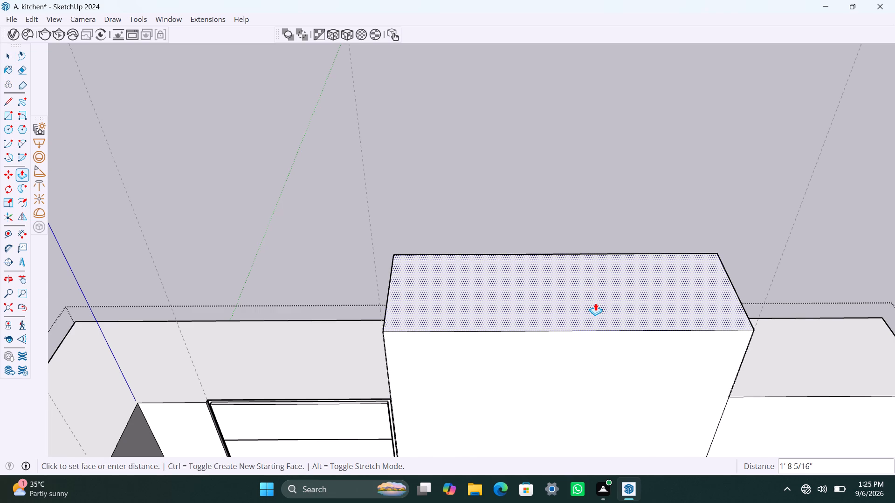
type("4'6\"")
key("Return")
key("space")
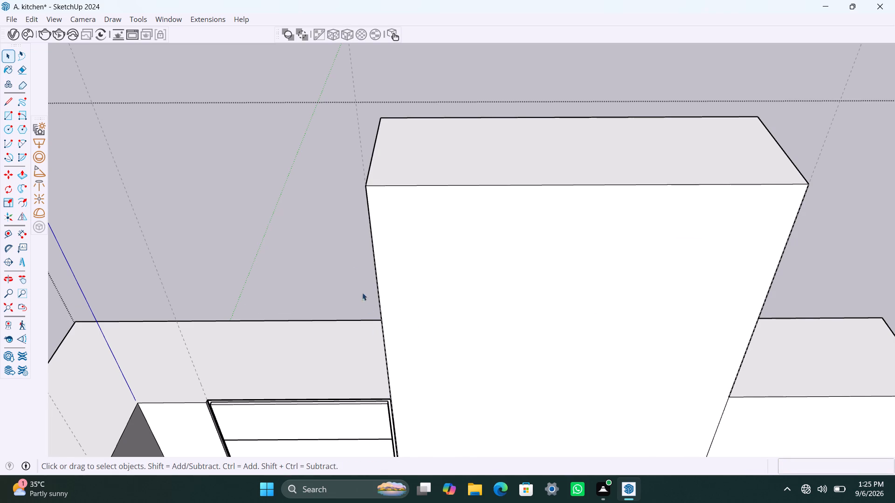
Split the tall unit's front and top faces in half with lines through the midpoints of their edges.
left_click(308, 222)
scroll(471, 275, "down", 7)
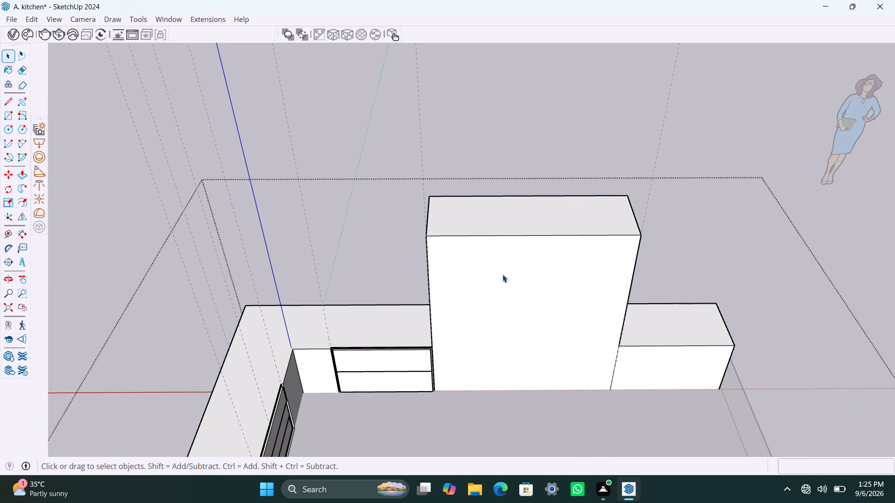
left_click(541, 273)
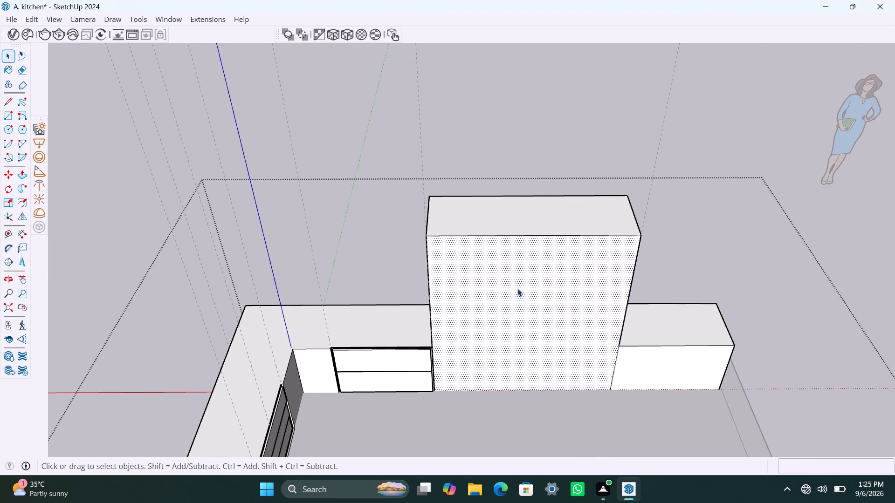
key("l")
left_click(530, 235)
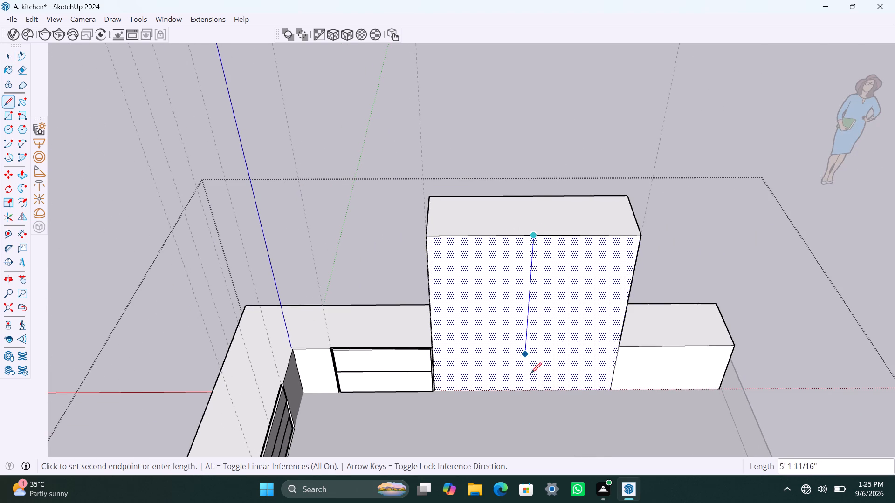
left_click(522, 390)
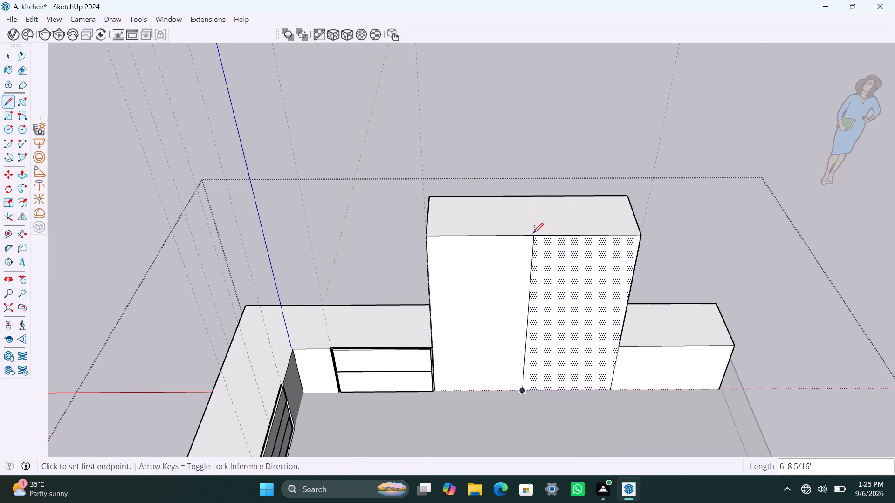
left_click(532, 234)
left_click(532, 197)
key("space")
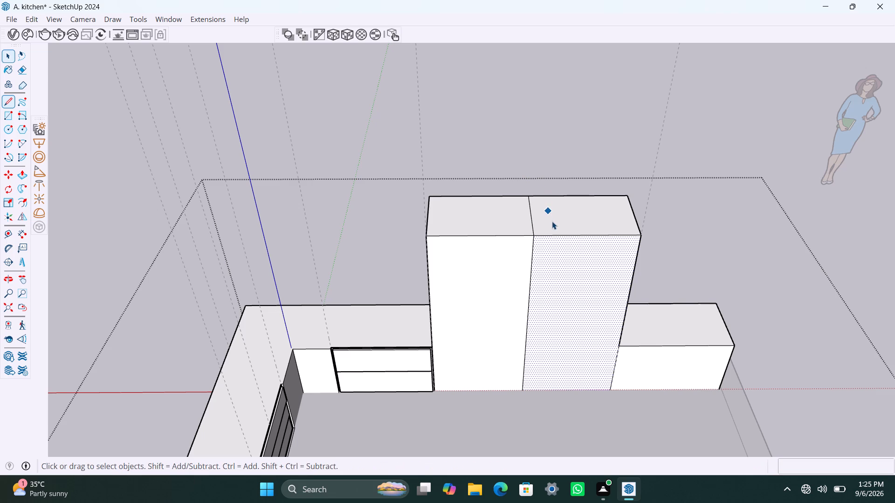
Offset the tall unit's front half farther from the two-drawer section inward by 2.5 mm.
left_click(552, 221)
left_click(491, 224)
left_click(509, 263)
left_click(565, 293)
scroll(548, 267, "up", 7)
key("f")
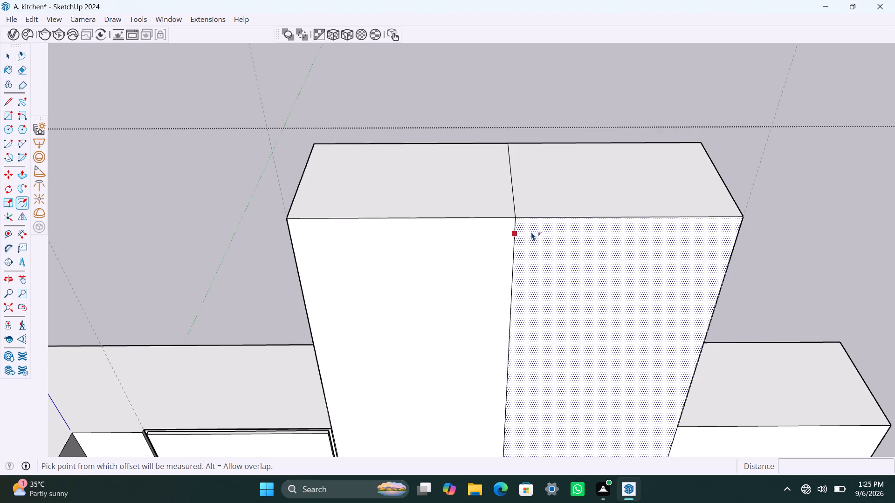
left_click(531, 232)
key("2")
type(".4")
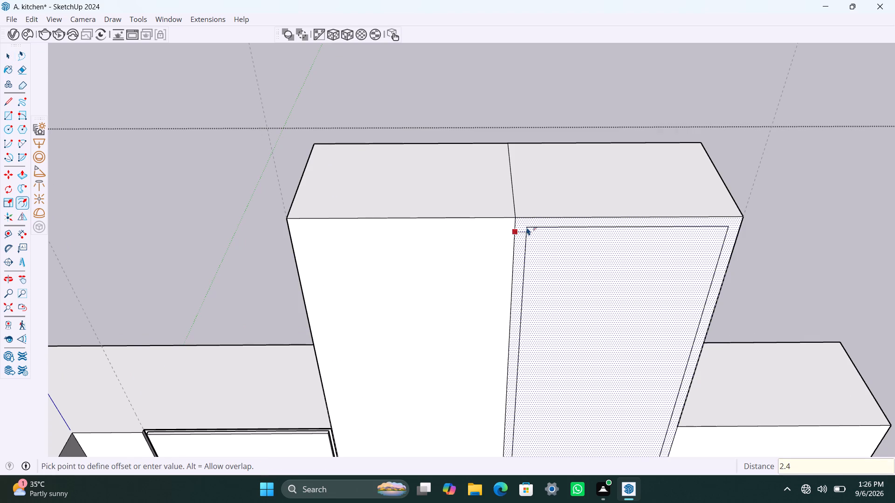
key("BackSpace")
type("5mm")
key("Return")
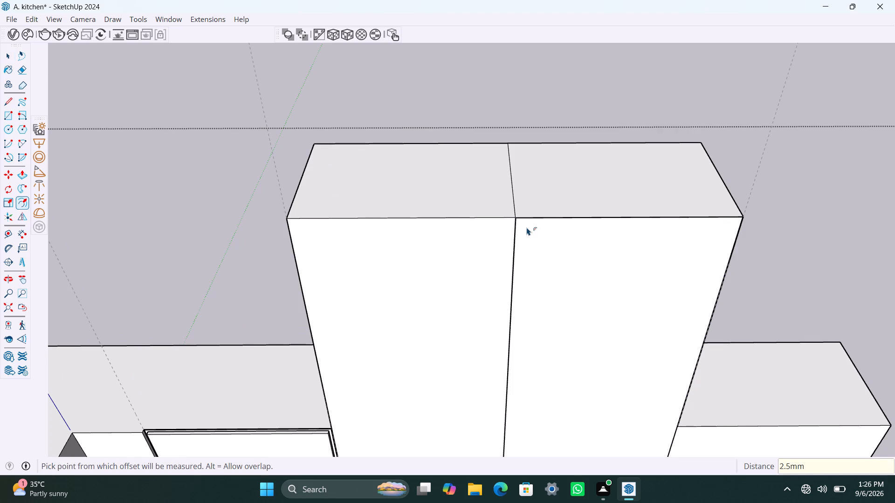
Offset the inner face of the same front half inward by 18 mm to form the cabinet frame.
left_click(537, 249)
key("1")
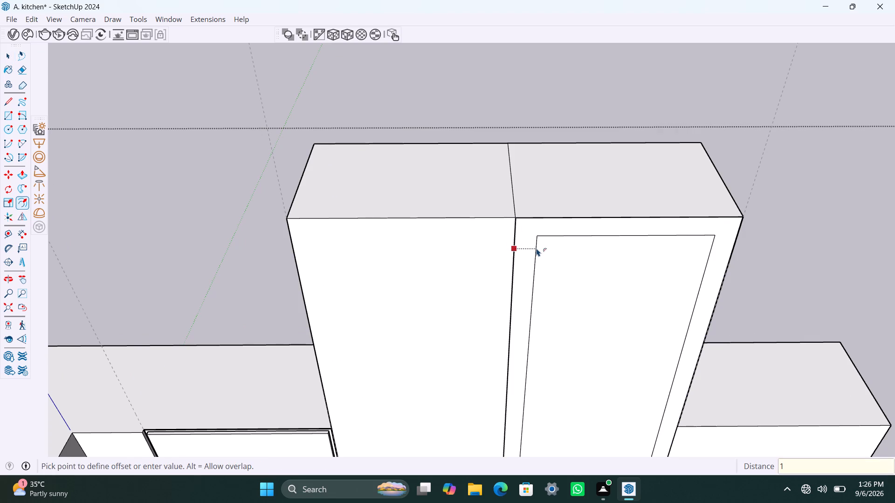
key("8")
type("mm")
key("Return")
Delete the 2.5 mm outer strip around the framed half to leave a gap.
scroll(530, 242, "up", 3)
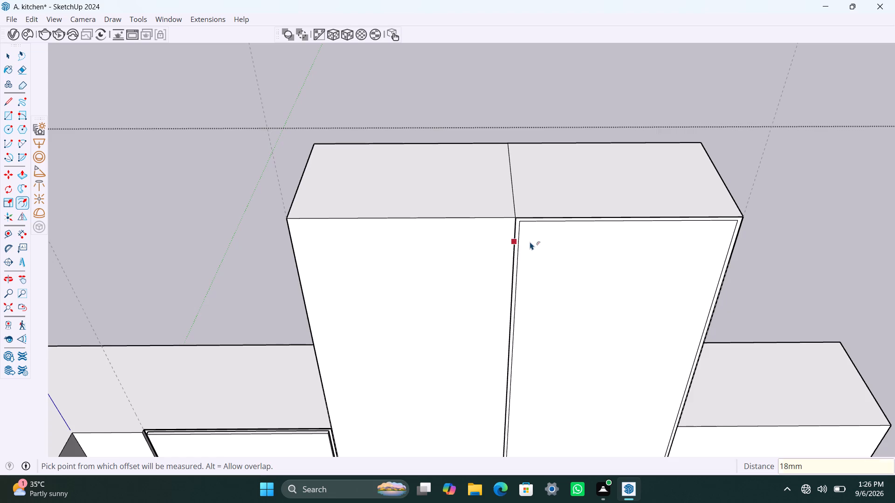
scroll(530, 242, "up", 19)
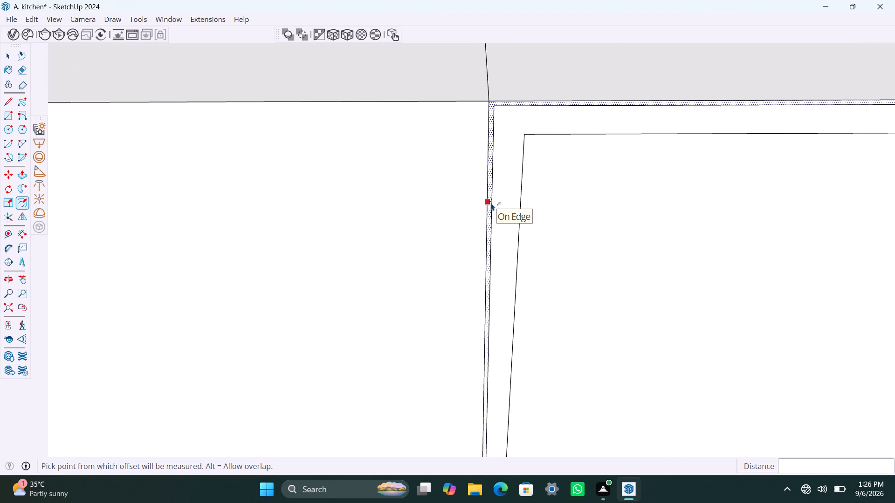
key("Delete")
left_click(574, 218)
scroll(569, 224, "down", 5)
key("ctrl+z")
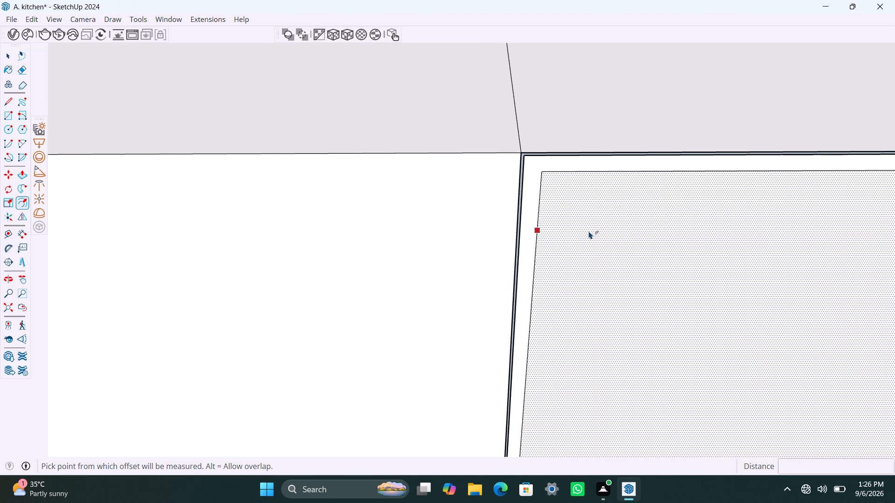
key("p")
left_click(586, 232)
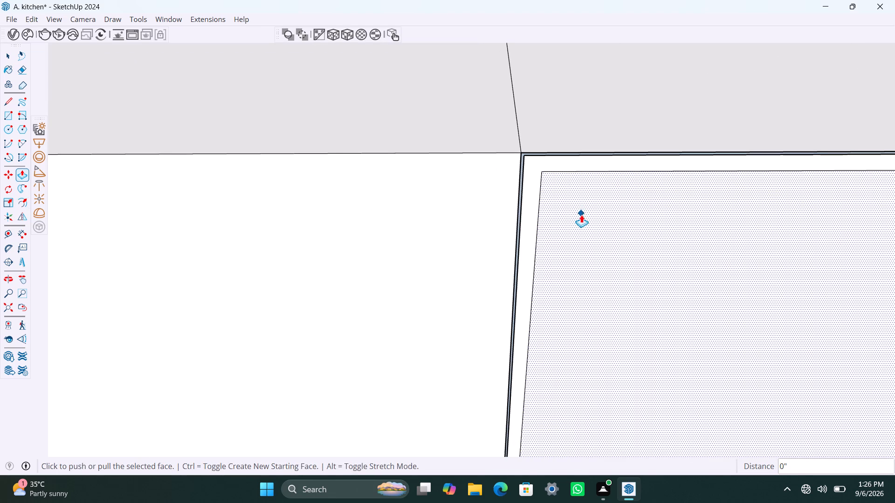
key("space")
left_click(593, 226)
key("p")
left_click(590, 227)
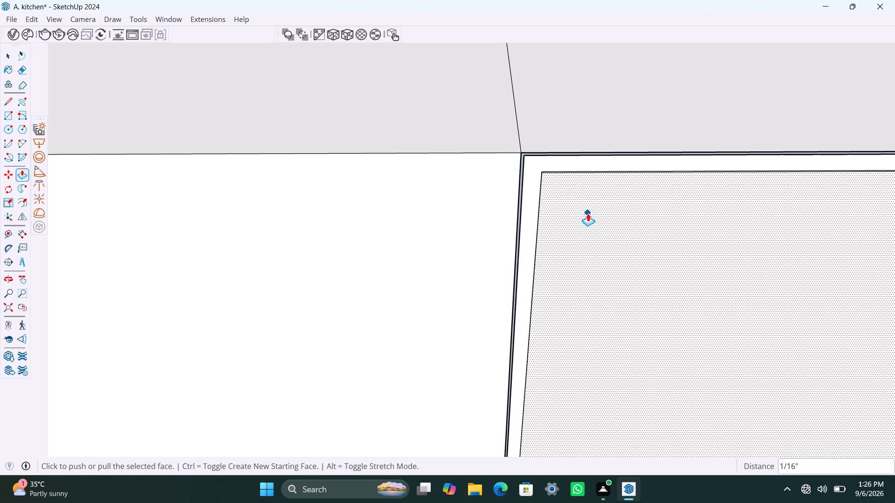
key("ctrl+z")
Push the panel inside the 18 mm frame inward 1'8" to hollow out the tall cabinet.
scroll(590, 238, "down", 7)
middle_click_drag(595, 259, 516, 139, "shift")
key("space")
left_click(539, 197)
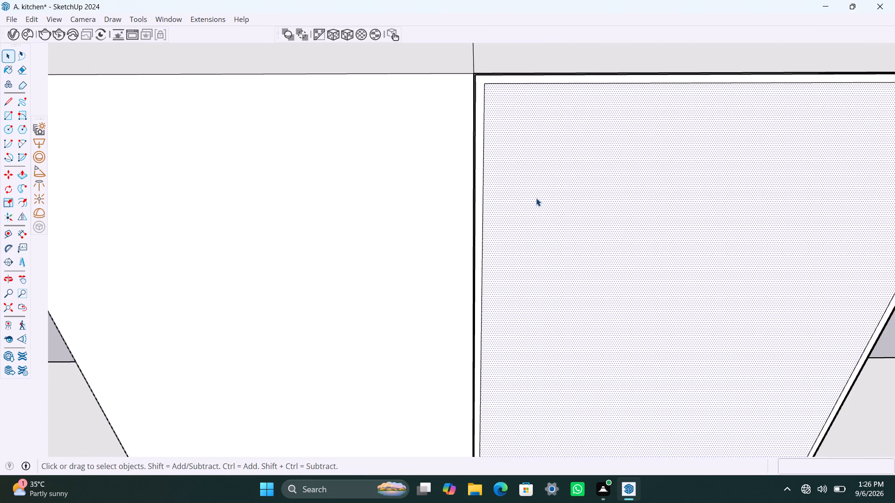
key("p")
left_click(535, 199)
key("1")
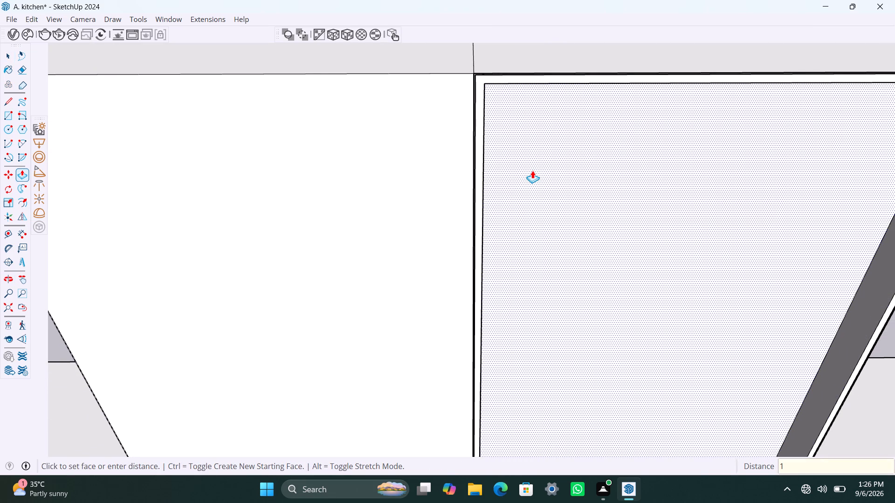
type("'8\"")
key("Return")
key("space")
Delete the stray line on the inner side face of the tall cabinet recess, next to the end counter.
scroll(525, 188, "down", 8)
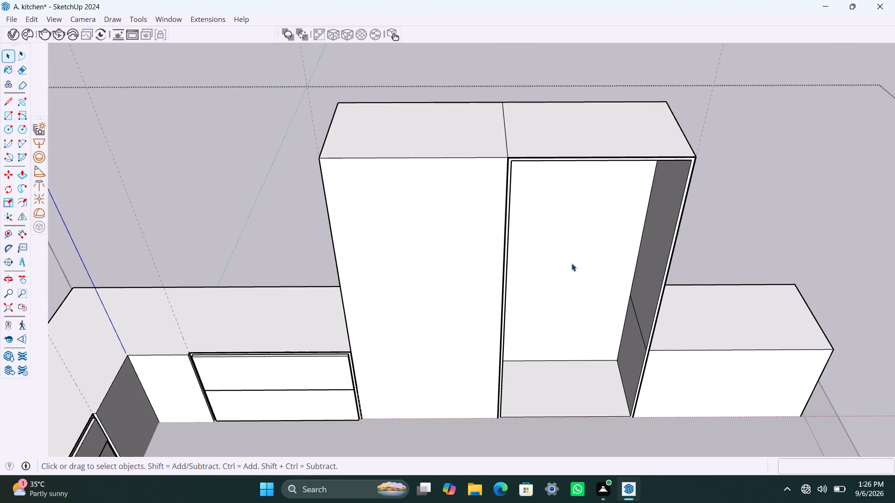
scroll(641, 332, "up", 3)
left_click(641, 337)
key("Delete")
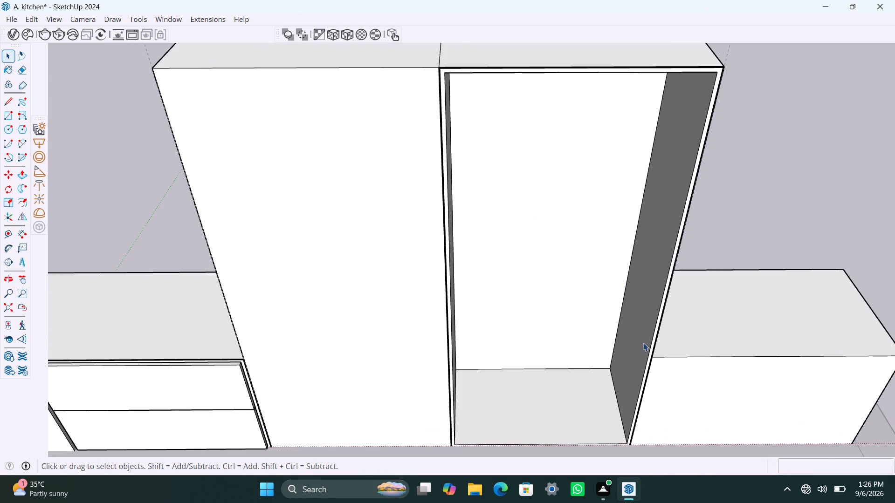
Draw a rectangle over the hollowed tall cabinet's opening, corner to corner inside the 18 mm frame.
scroll(588, 346, "down", 4)
middle_click_drag(537, 358, 394, 321)
scroll(406, 312, "down", 4)
middle_click_drag(410, 338, 410, 339)
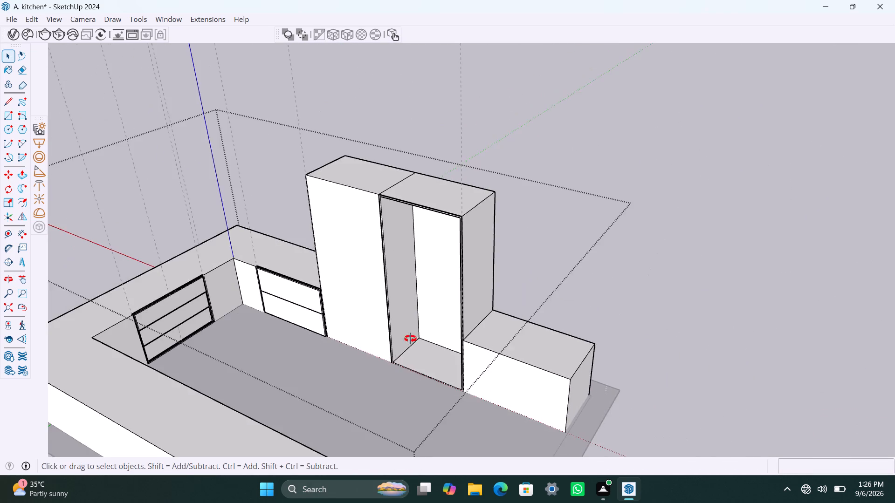
middle_click_drag(410, 339, 564, 305)
scroll(458, 234, "up", 4)
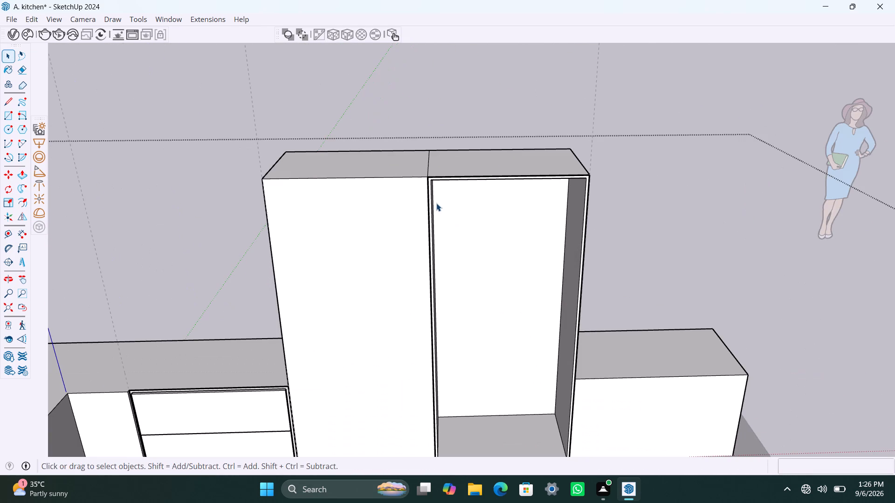
key("r")
left_click(435, 181)
scroll(539, 353, "down", 3)
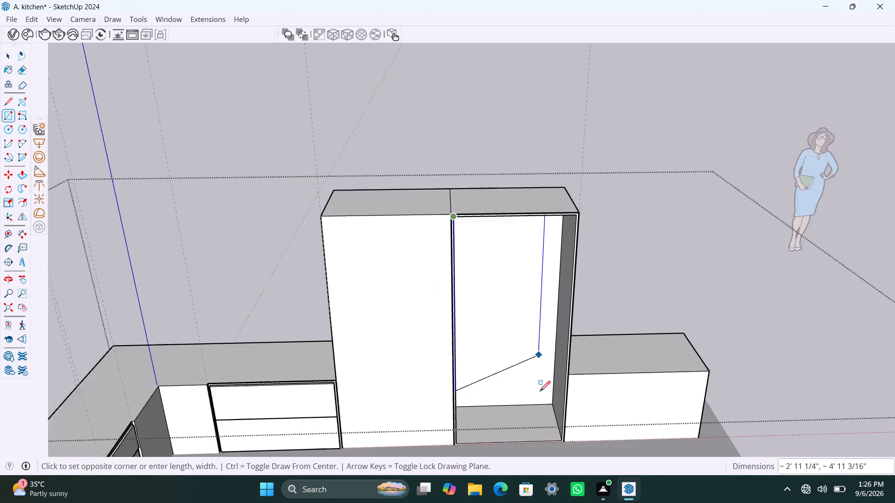
scroll(561, 431, "up", 5)
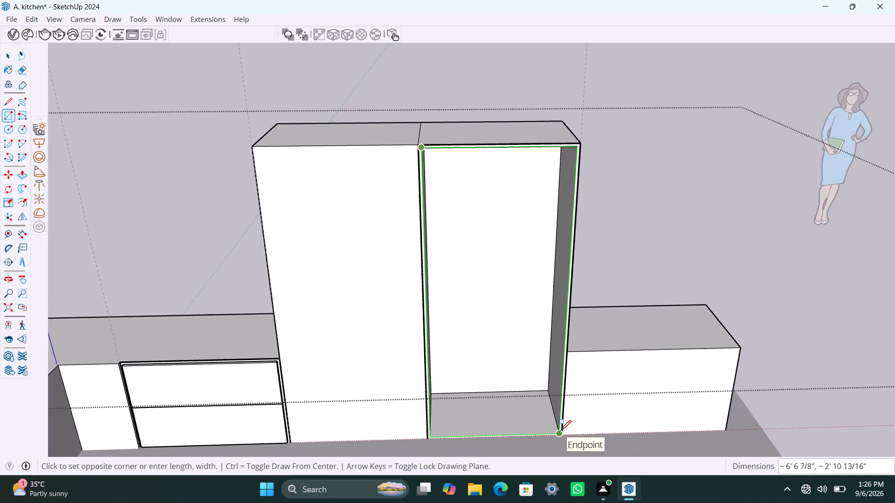
scroll(561, 430, "up", 1)
left_click(556, 432)
Make the new rectangle face and its edges a group for the tall cabinet's door.
key("space")
double_click(516, 393)
right_click(515, 393)
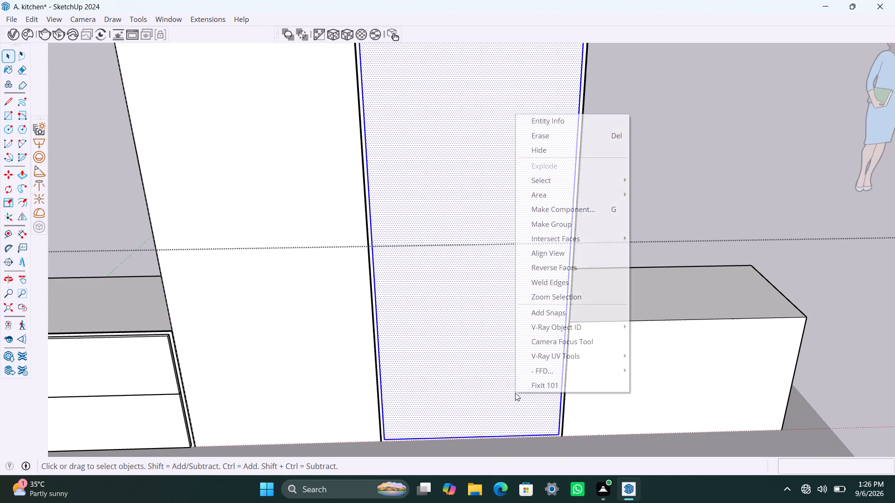
left_click(577, 228)
Extrude the face inside the door group by 18 mm to give the door its thickness.
triple_click(492, 254)
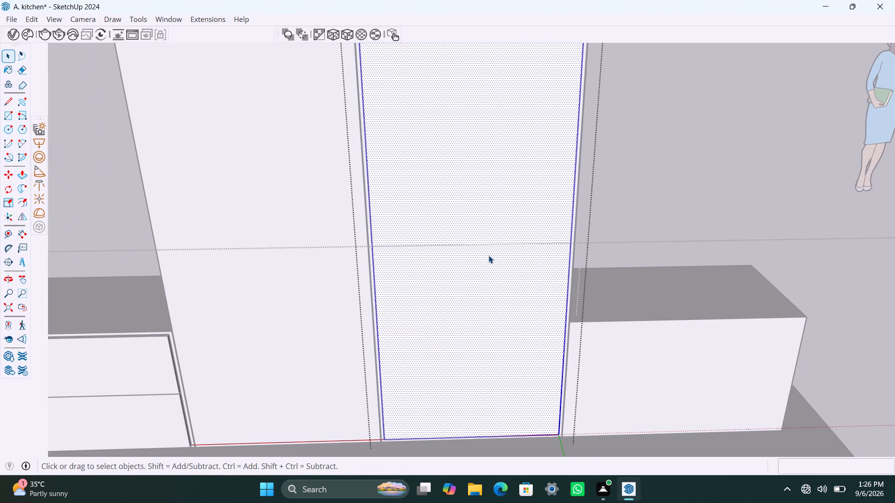
key("p")
left_click(488, 255)
type("18mm")
key("Return")
key("space")
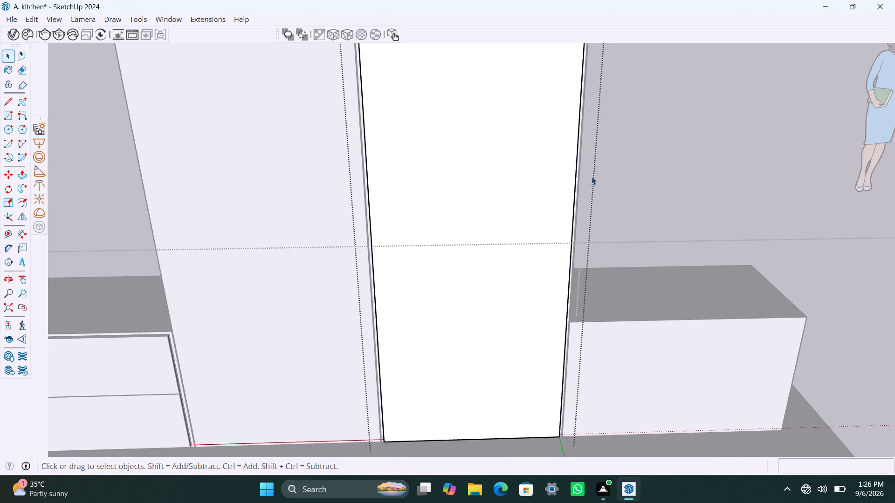
left_click(628, 160)
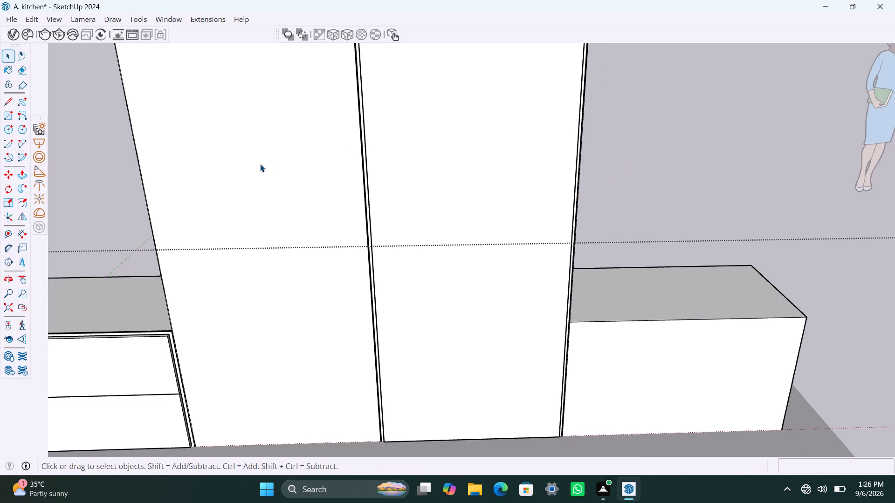
Offset the front face of the tall unit's other half, beside the two-drawer cabinet, inward by 2.5 mm.
scroll(260, 164, "down", 5)
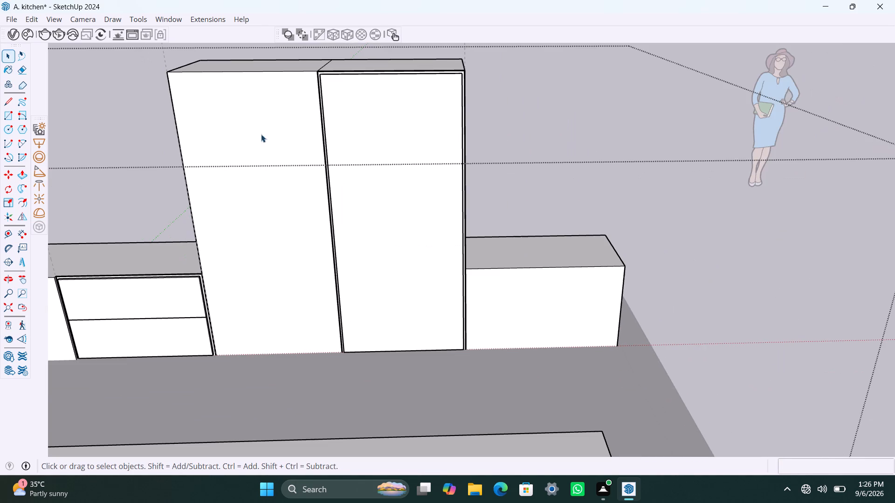
middle_click_drag(272, 140, 398, 189, "shift")
left_click(348, 184)
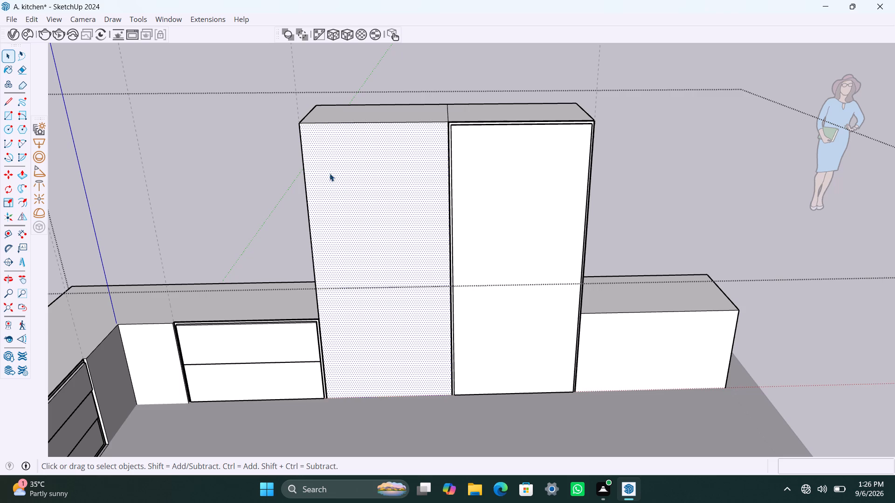
key("f")
left_click(312, 150)
type("2.5mm")
key("Return")
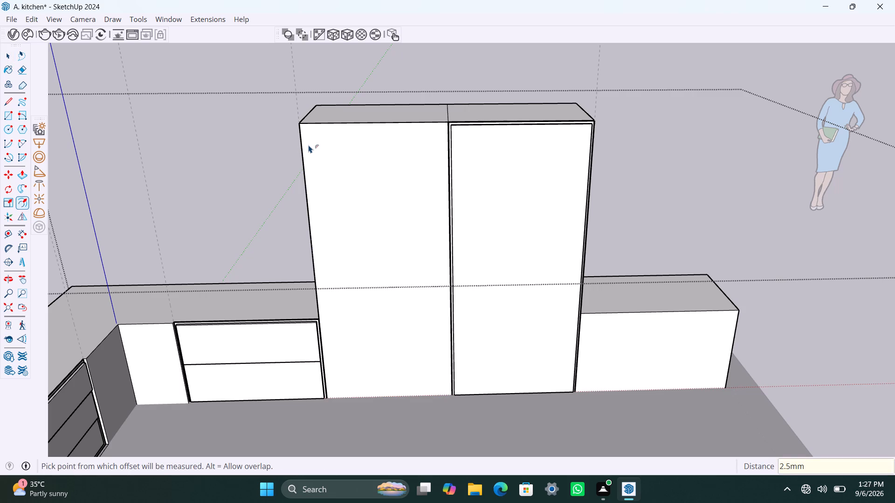
Offset the inner face of that same half inward by 18 mm to form its frame.
left_click(317, 150)
type("18")
type("mm")
key("Return")
key("space")
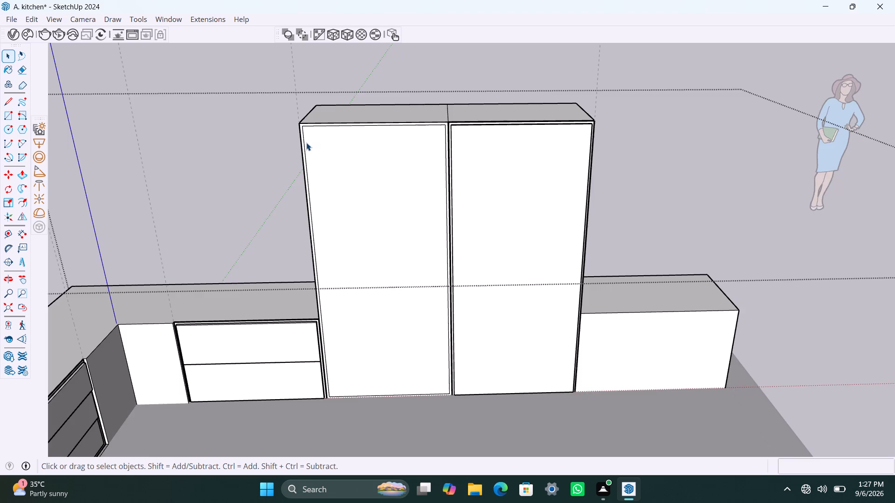
Delete the 2.5 mm outer strip around the newly framed half to leave a gap.
scroll(301, 147, "up", 20)
scroll(301, 147, "up", 5)
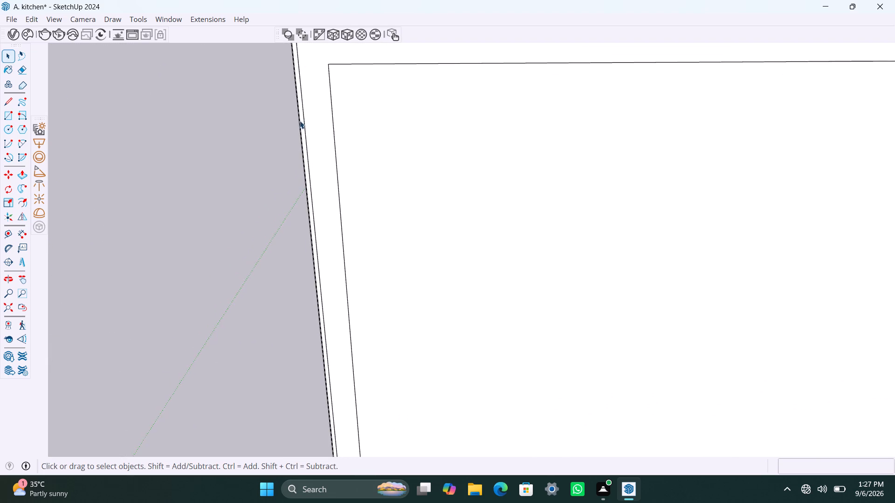
scroll(300, 121, "up", 4)
left_click(301, 103)
key("Delete")
Push the panel inside the second 18 mm frame inward 1'8" to hollow out that half.
scroll(380, 241, "down", 5)
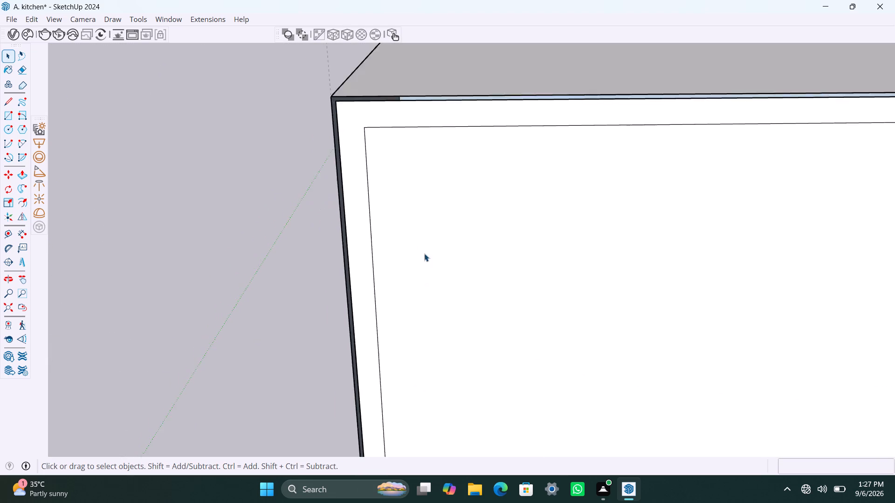
scroll(424, 253, "down", 19)
middle_click_drag(411, 268, 344, 177, "shift")
scroll(361, 199, "down", 3)
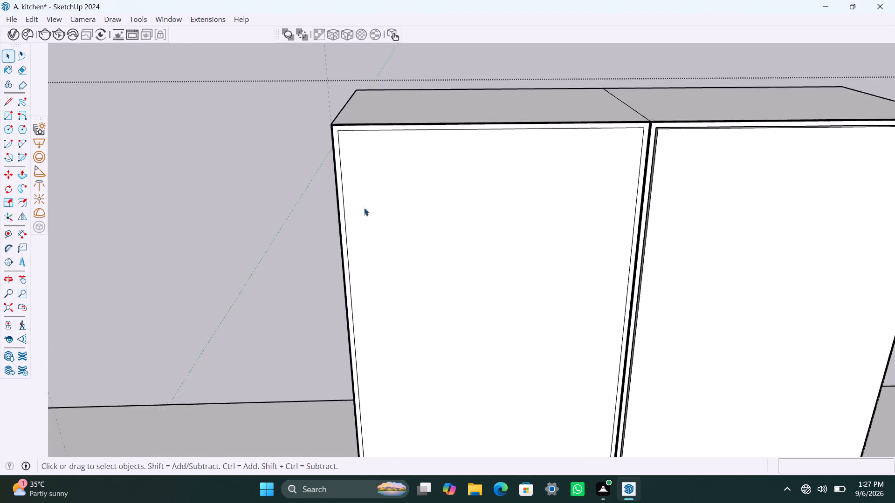
left_click(406, 256)
key("p")
left_click(406, 257)
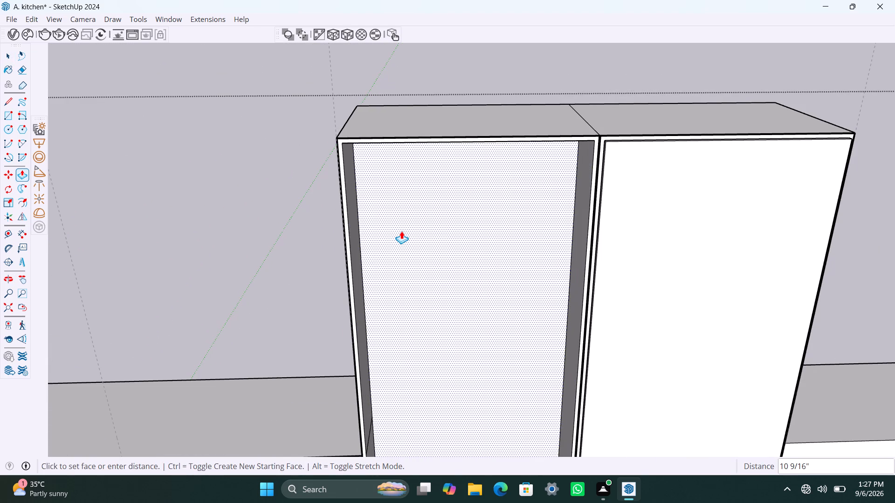
key("1")
type("'8\"")
key("Return")
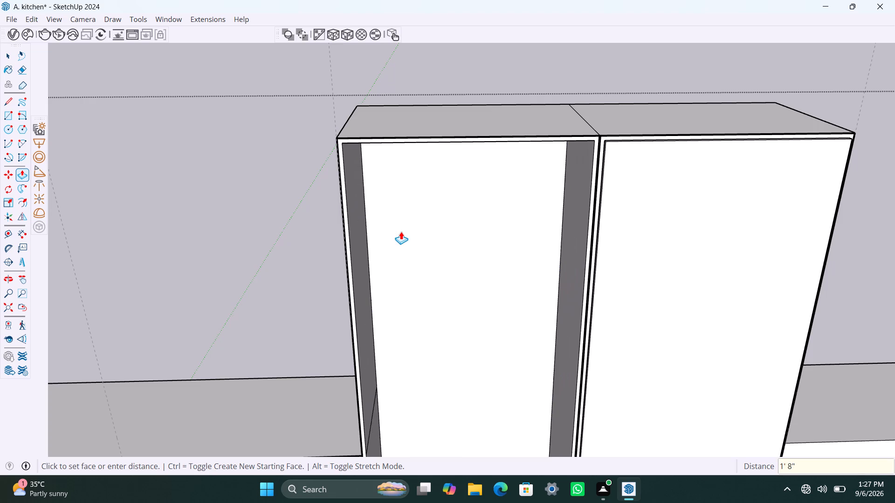
key("space")
Copy the floor face of the open recess 1' straight up as the base for a shelf.
scroll(401, 234, "down", 5)
middle_click_drag(393, 240, 359, 135, "shift")
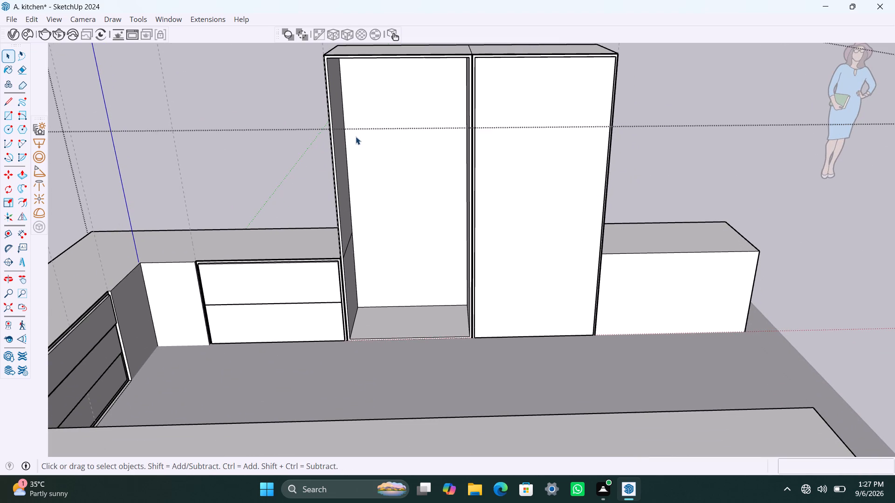
scroll(378, 310, "up", 7)
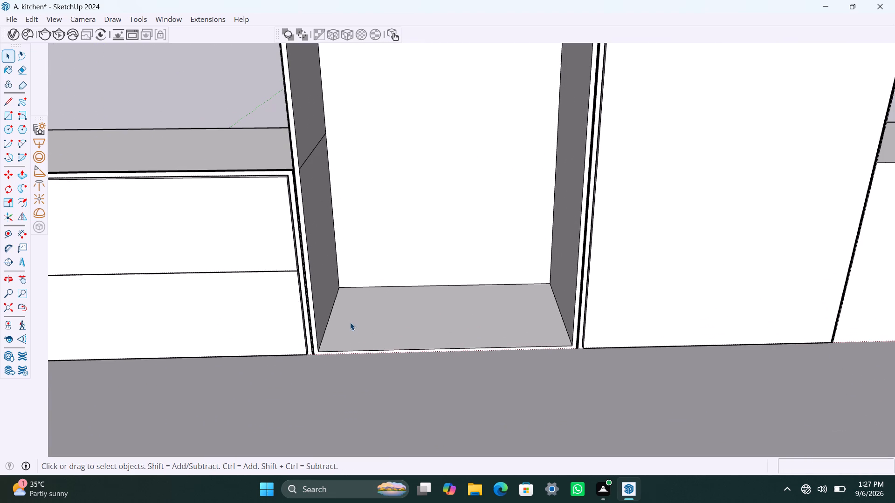
left_click(351, 324)
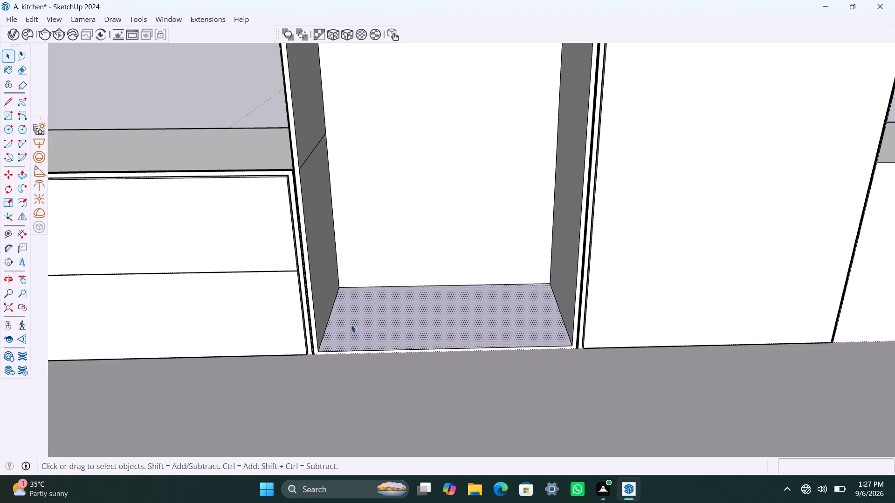
double_click(351, 325)
key("m")
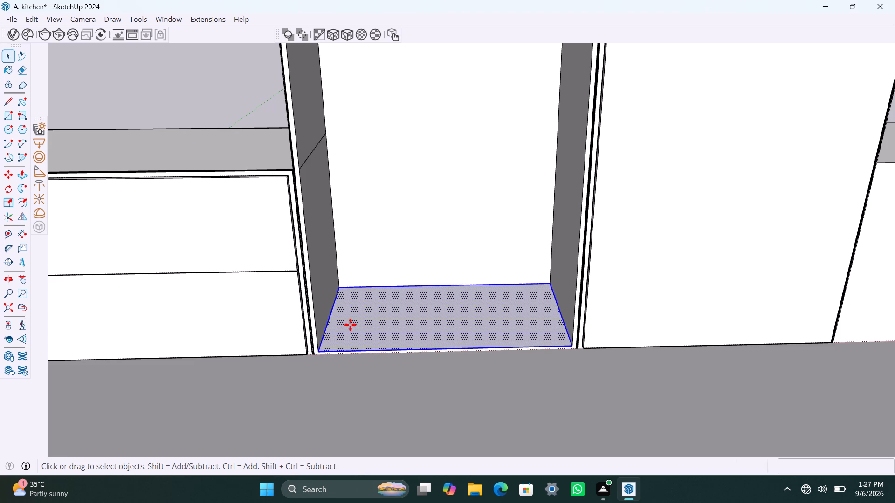
left_click(319, 349)
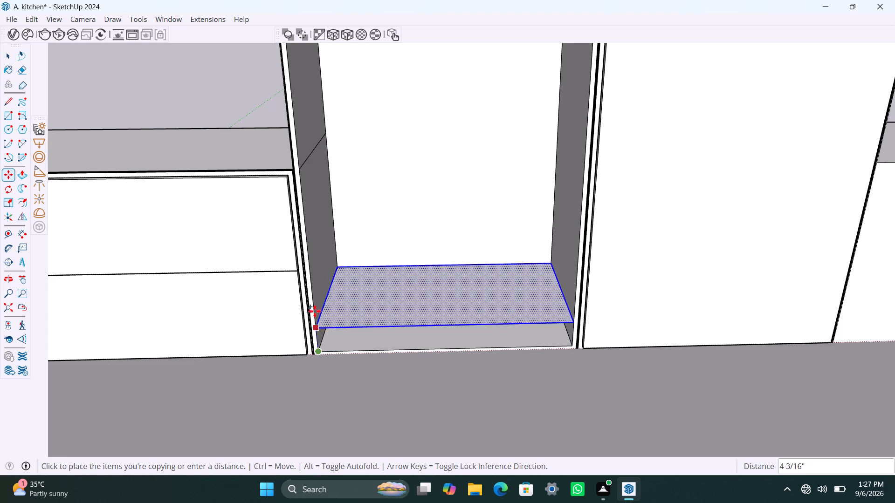
key("1")
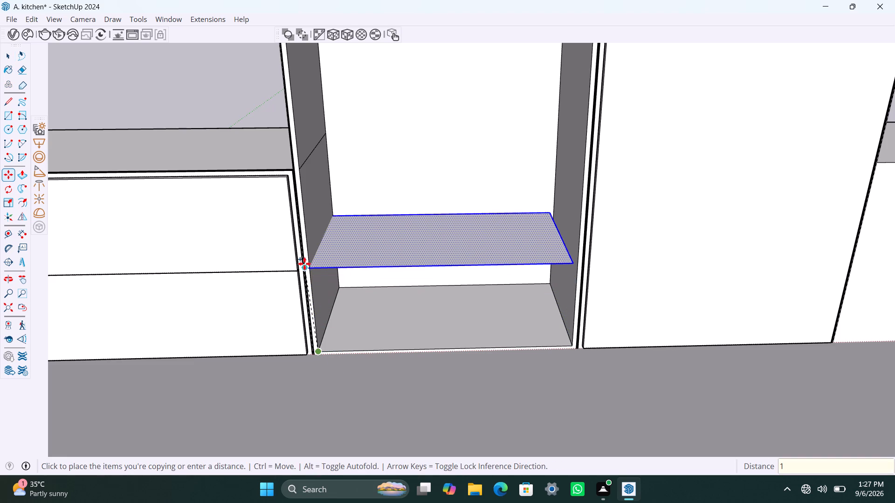
key("apostrophe")
key("Return")
key("space")
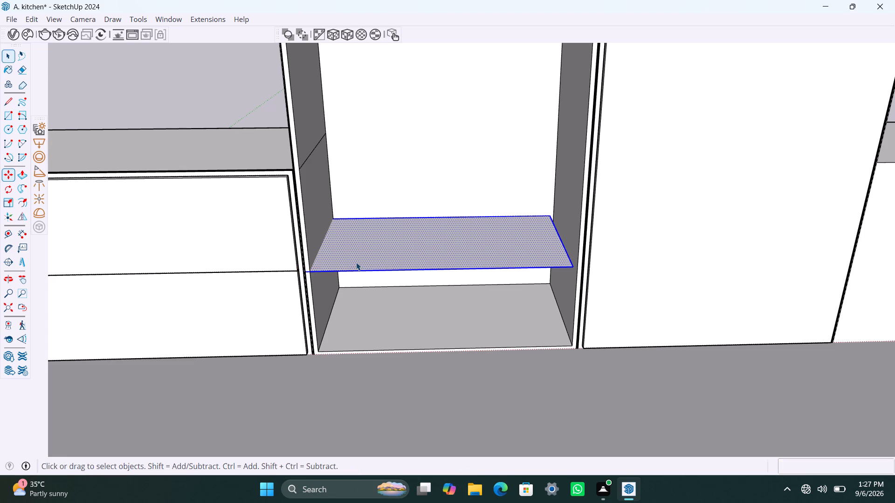
Make the copied shelf face a group.
right_click(351, 259)
left_click(383, 106)
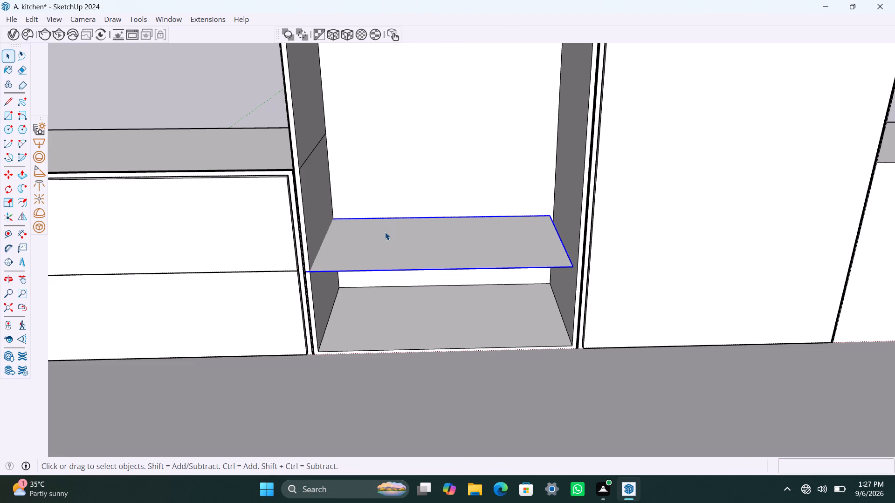
Extrude the top face inside the shelf group upward by 9 mm.
double_click(385, 232)
left_click(386, 237)
key("p")
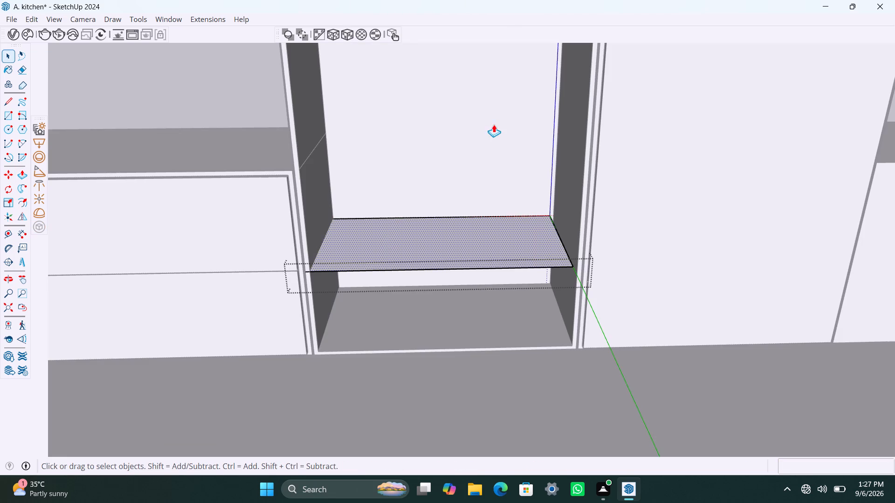
left_click(489, 245)
left_click(487, 247)
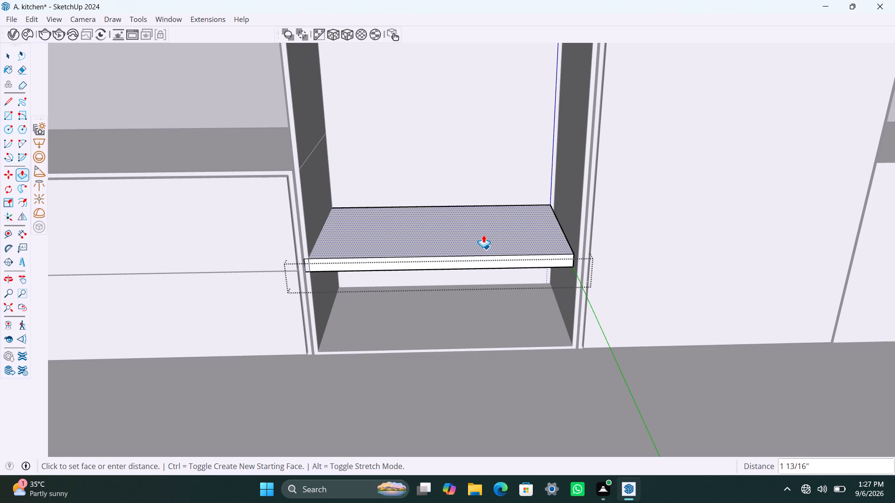
key("9")
type("mm")
key("Return")
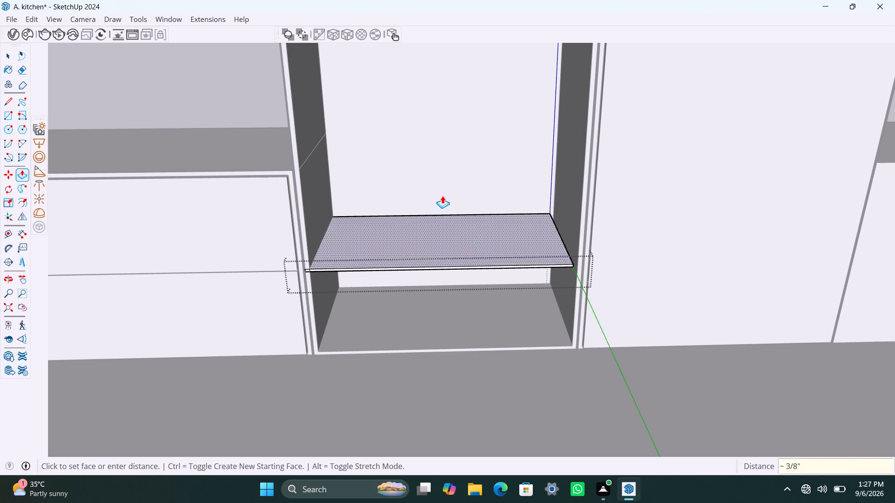
Extrude the underside of the shelf downward by 9 mm.
scroll(445, 243, "down", 1)
middle_click_drag(445, 248, 406, 89)
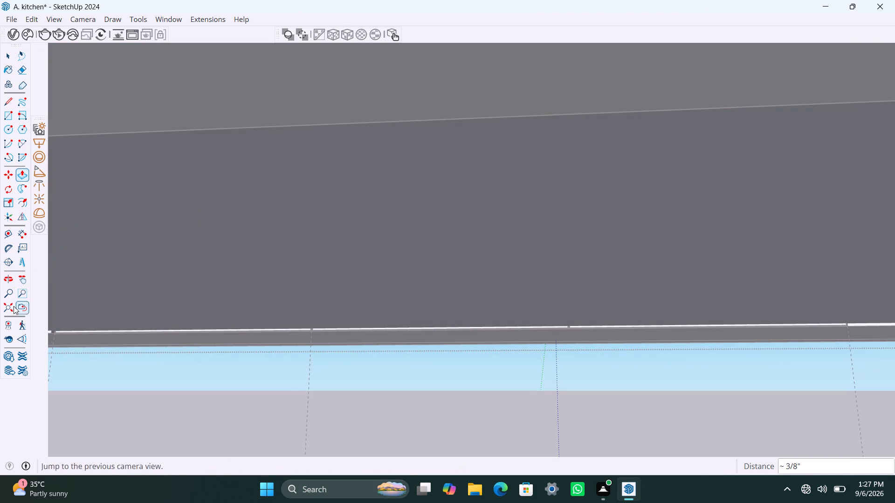
left_click(7, 311)
middle_click_drag(455, 229, 453, 349)
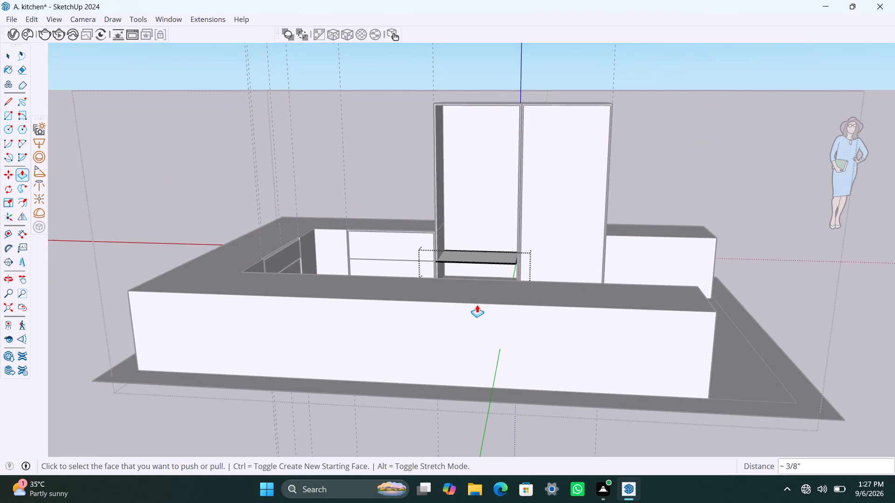
scroll(479, 279, "up", 16)
middle_click_drag(461, 277, 446, 247)
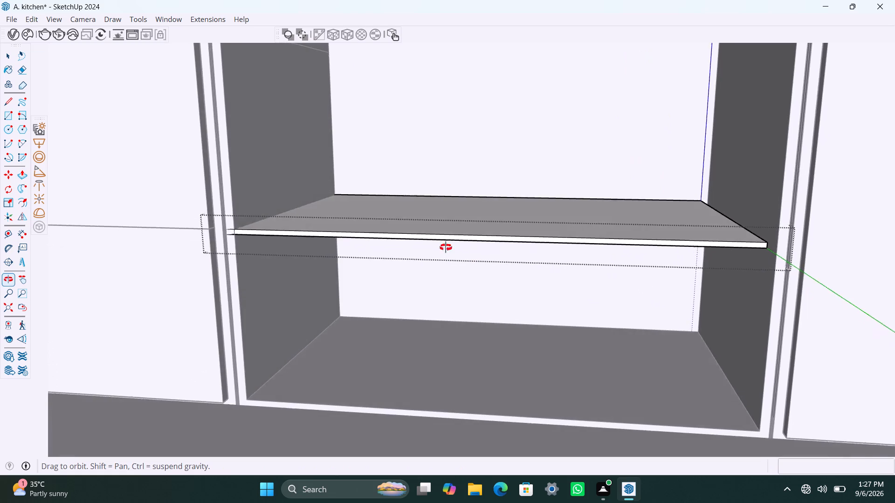
middle_click_drag(446, 247, 410, 194)
left_click(413, 177)
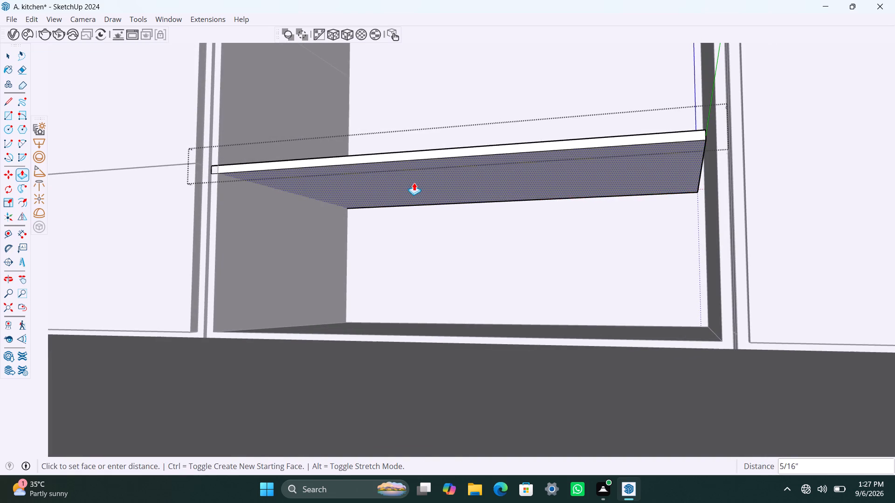
type("9mm")
key("Return")
key("space")
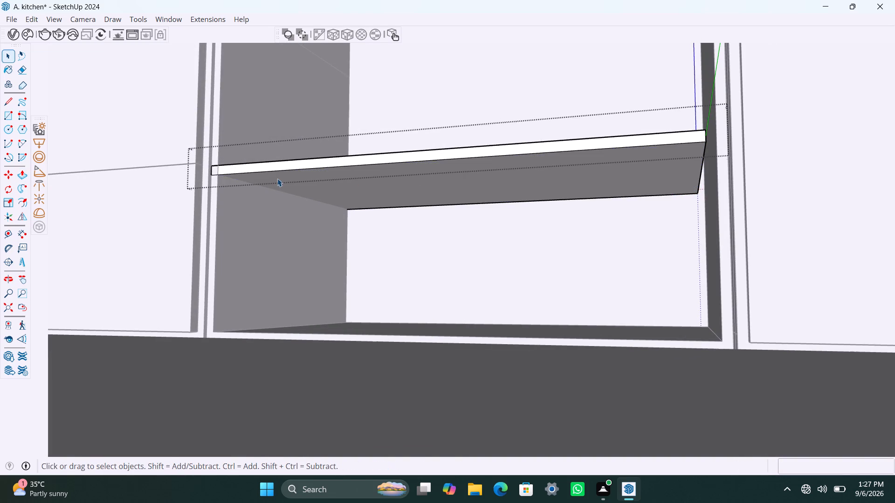
Push the shelf's front edge face back 2" into the recess.
left_click(280, 166)
key("p")
left_click(282, 166)
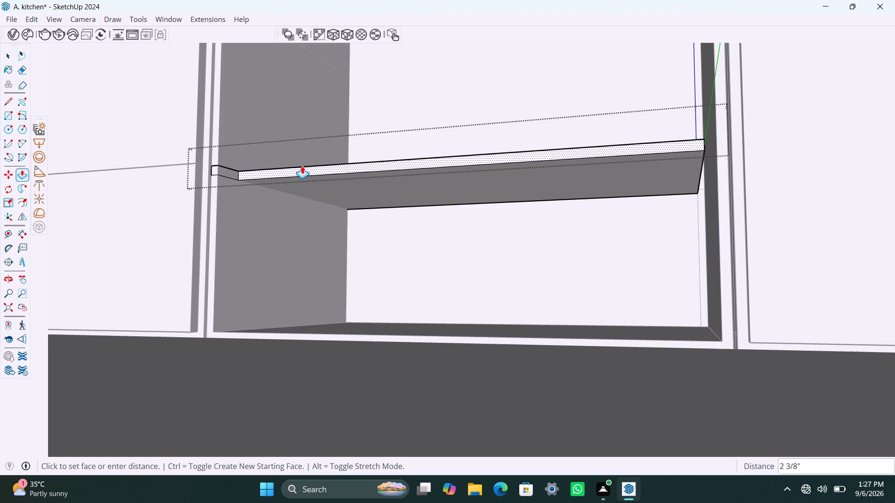
type("2\"")
key("Return")
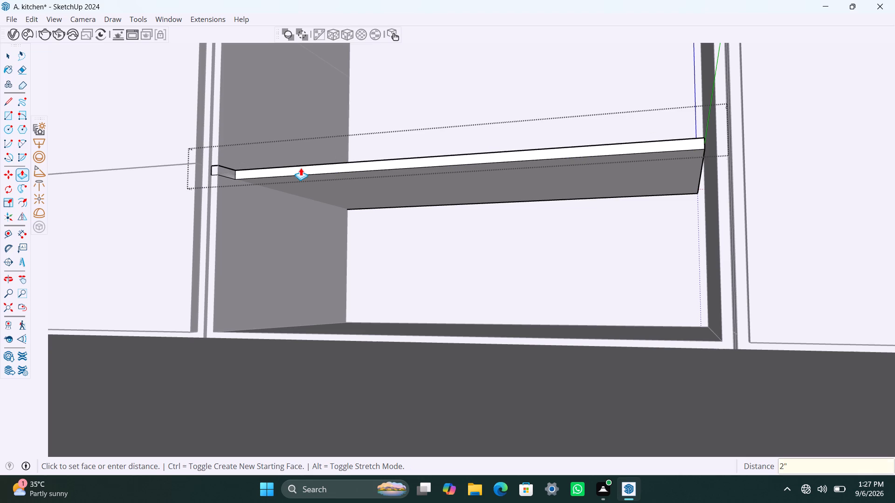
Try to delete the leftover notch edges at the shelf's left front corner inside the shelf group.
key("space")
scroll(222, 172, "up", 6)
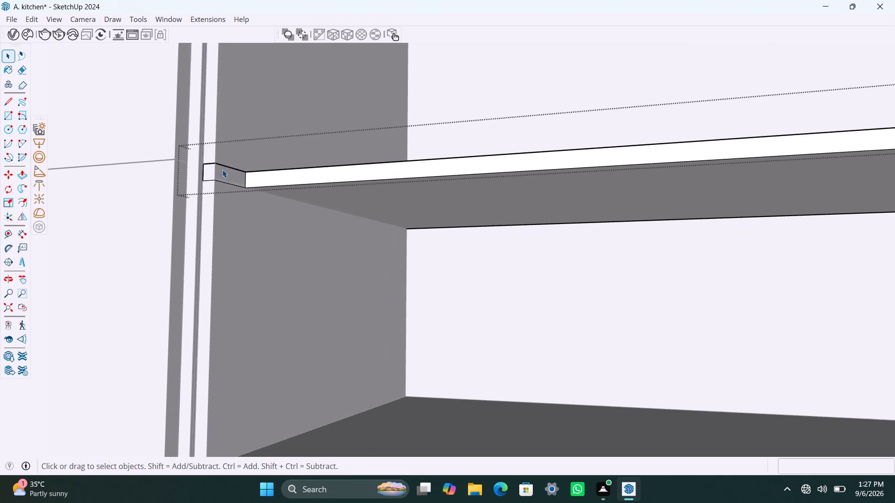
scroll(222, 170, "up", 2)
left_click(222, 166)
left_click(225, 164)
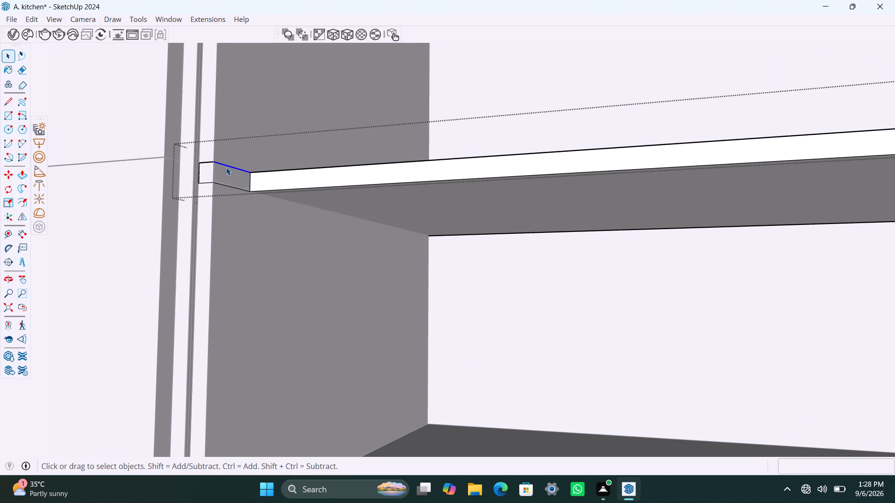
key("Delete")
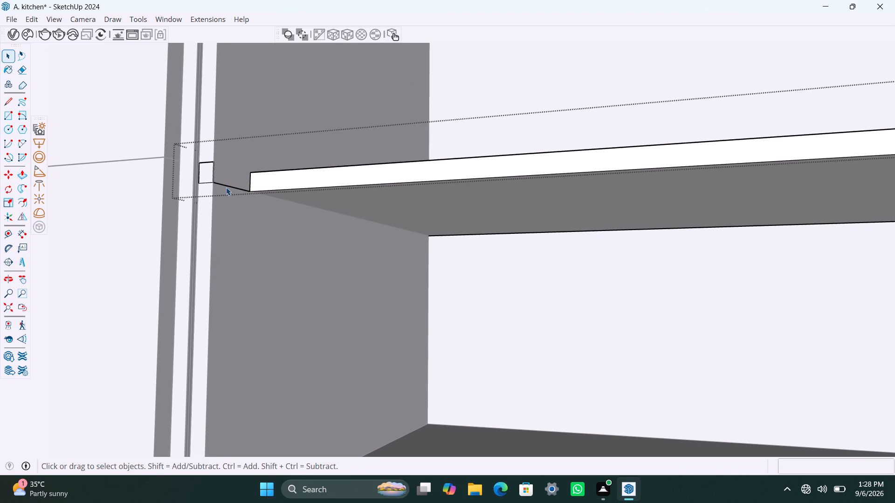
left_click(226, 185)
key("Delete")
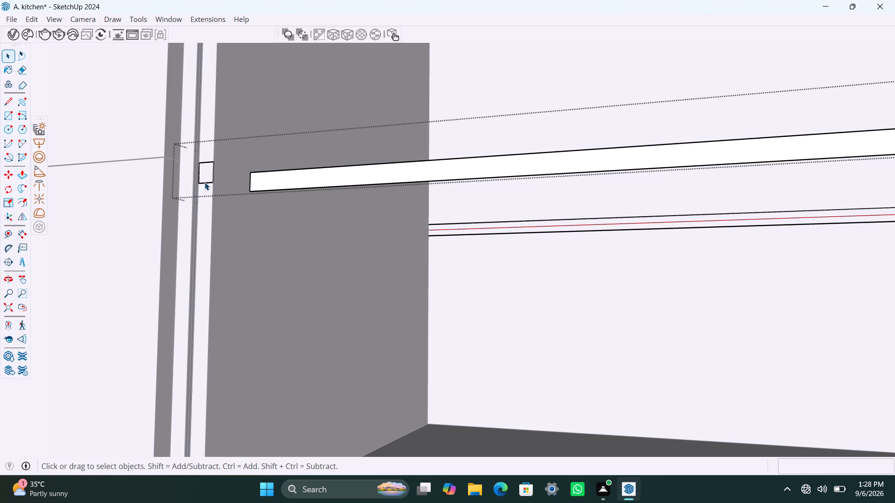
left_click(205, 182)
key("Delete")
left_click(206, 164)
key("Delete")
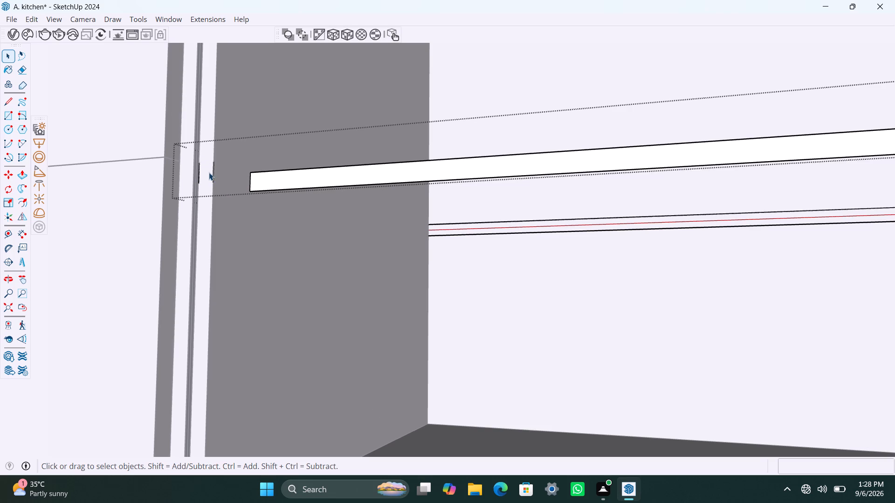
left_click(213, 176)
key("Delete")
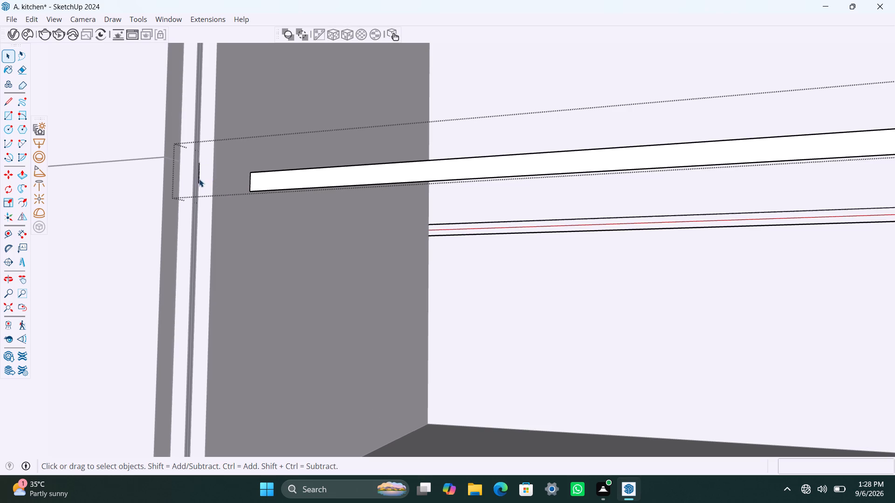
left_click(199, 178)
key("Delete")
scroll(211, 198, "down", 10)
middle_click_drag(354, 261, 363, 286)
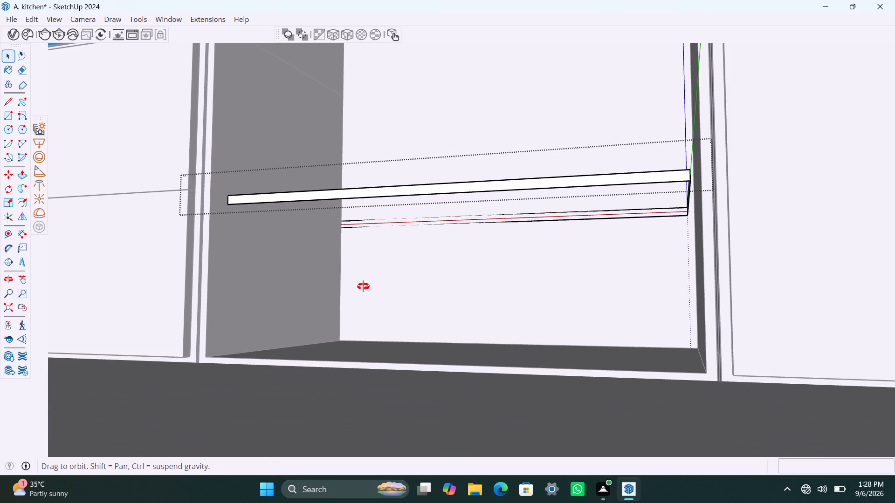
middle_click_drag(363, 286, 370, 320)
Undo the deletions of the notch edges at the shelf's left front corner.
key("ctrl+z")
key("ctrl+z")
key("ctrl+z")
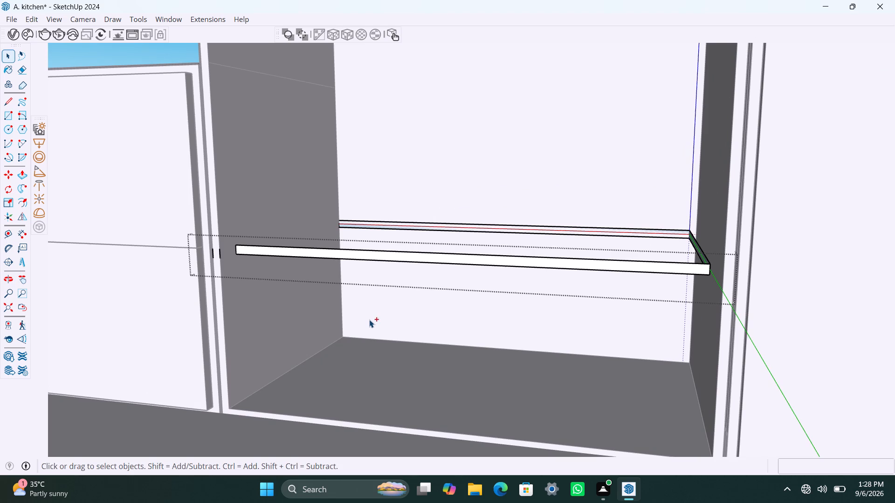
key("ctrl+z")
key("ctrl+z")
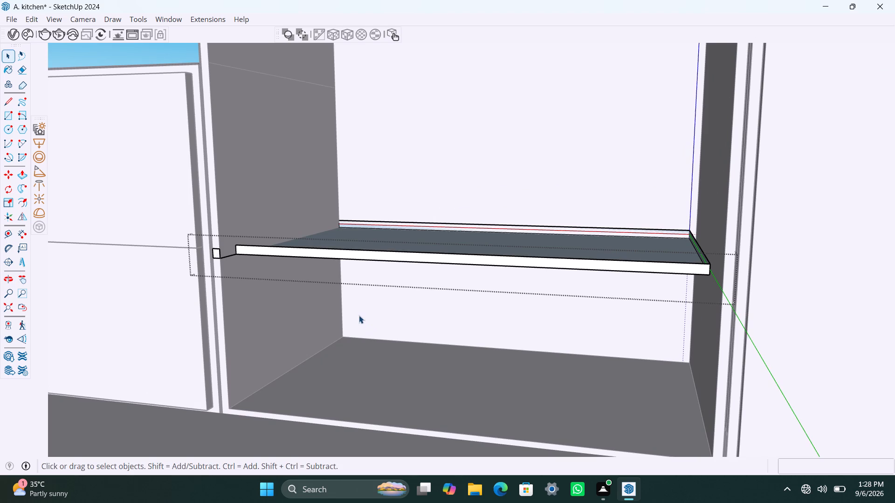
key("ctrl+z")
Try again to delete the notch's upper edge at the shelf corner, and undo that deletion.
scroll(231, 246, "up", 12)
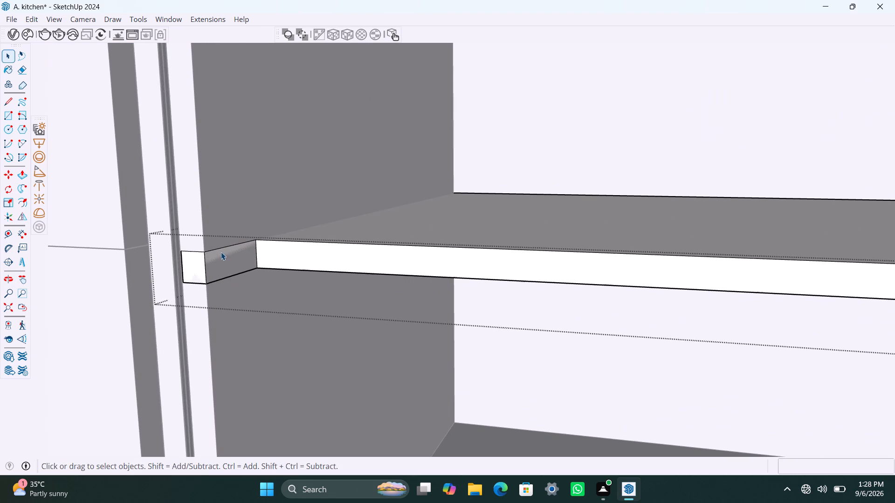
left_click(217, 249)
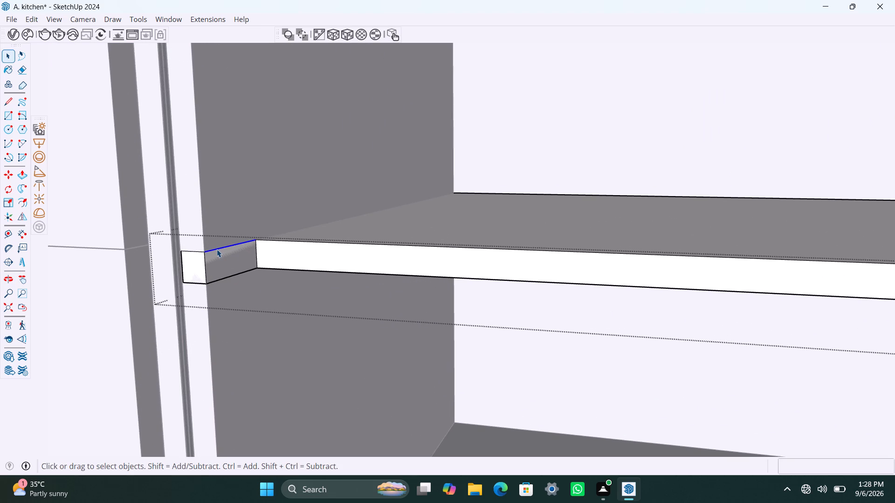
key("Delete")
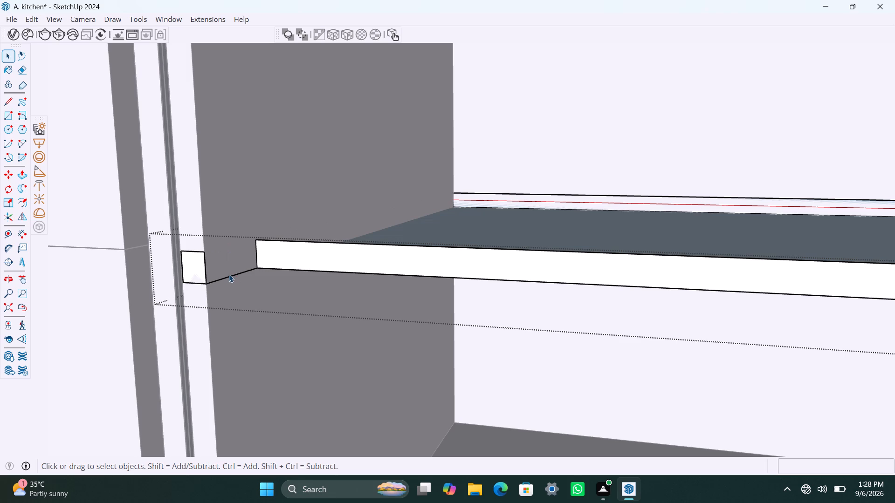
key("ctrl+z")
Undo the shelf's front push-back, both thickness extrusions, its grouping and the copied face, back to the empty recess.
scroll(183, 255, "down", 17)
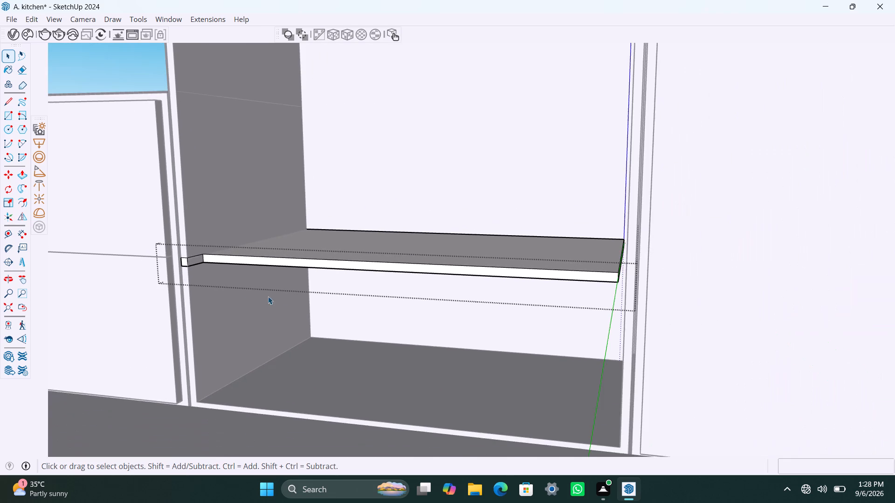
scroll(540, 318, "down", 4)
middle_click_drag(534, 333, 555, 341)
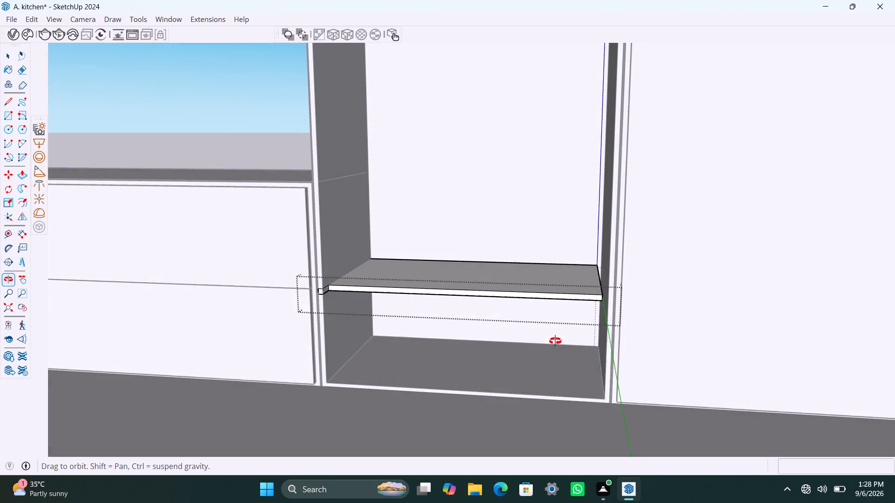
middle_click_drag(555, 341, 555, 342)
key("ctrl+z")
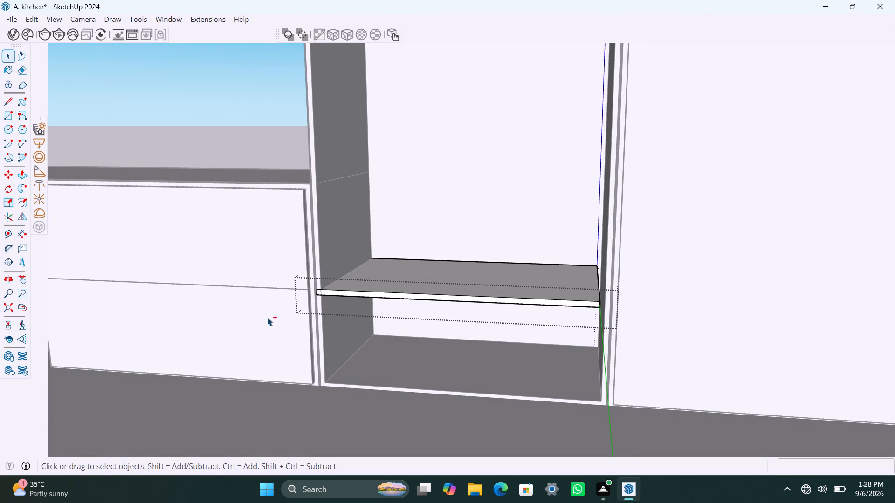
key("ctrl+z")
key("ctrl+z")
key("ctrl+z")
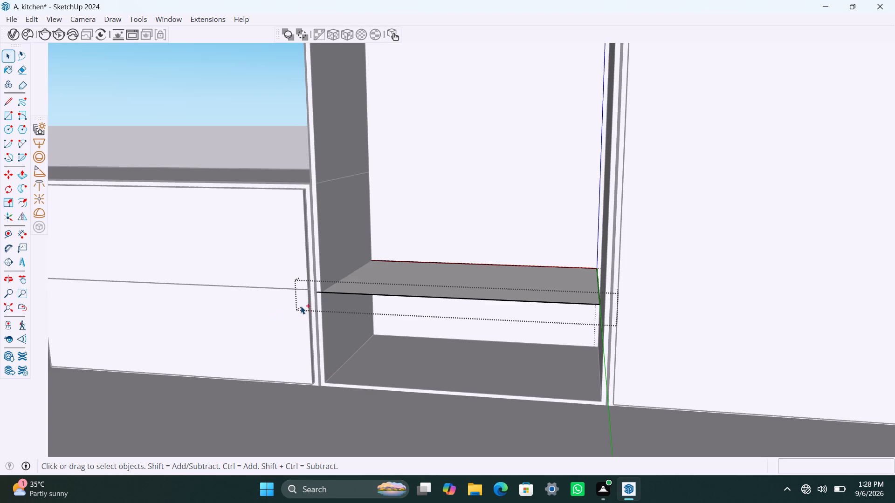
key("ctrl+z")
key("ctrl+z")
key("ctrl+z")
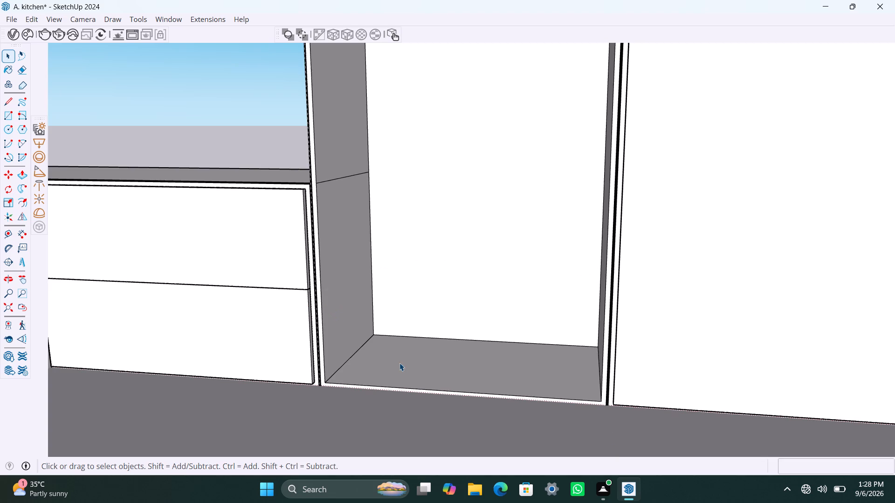
Copy the tall unit's bottom inner face with its edges straight up by 1'.
left_click(399, 363)
double_click(390, 363)
key("m")
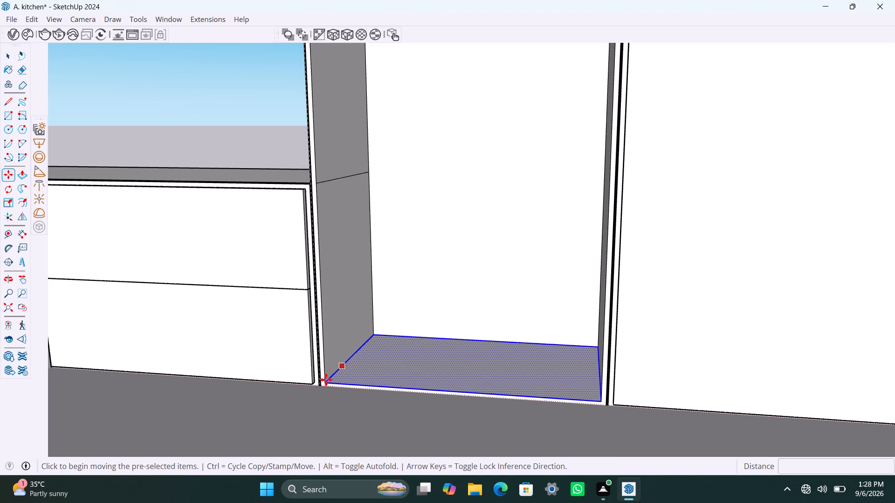
left_click(375, 331)
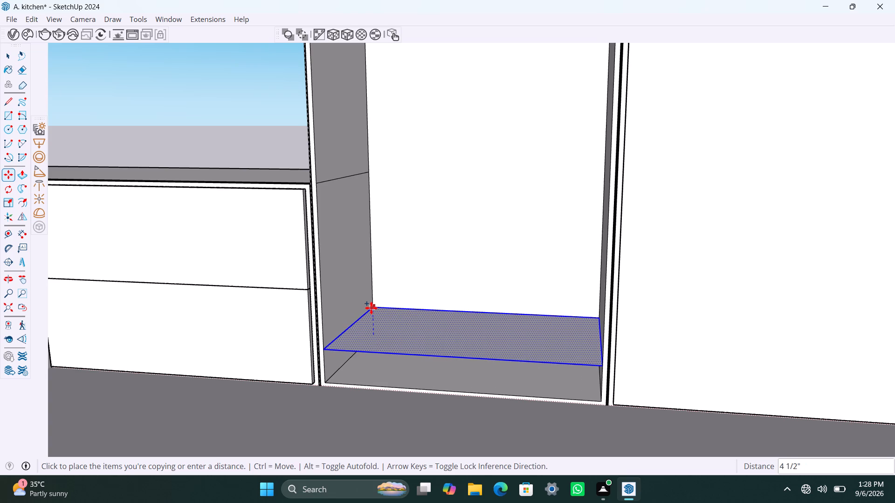
key("1")
key("apostrophe")
key("Return")
key("space")
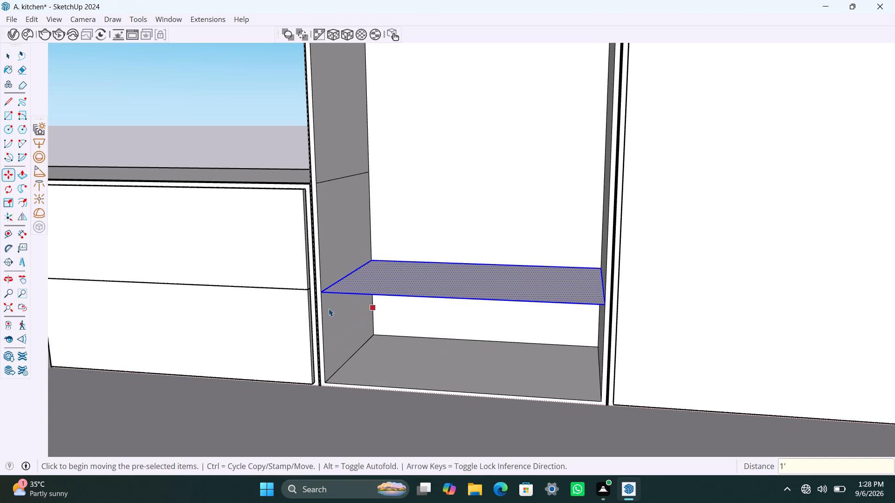
Make the copied shelf face and its bounding edges a group.
left_click(397, 286)
right_click(396, 285)
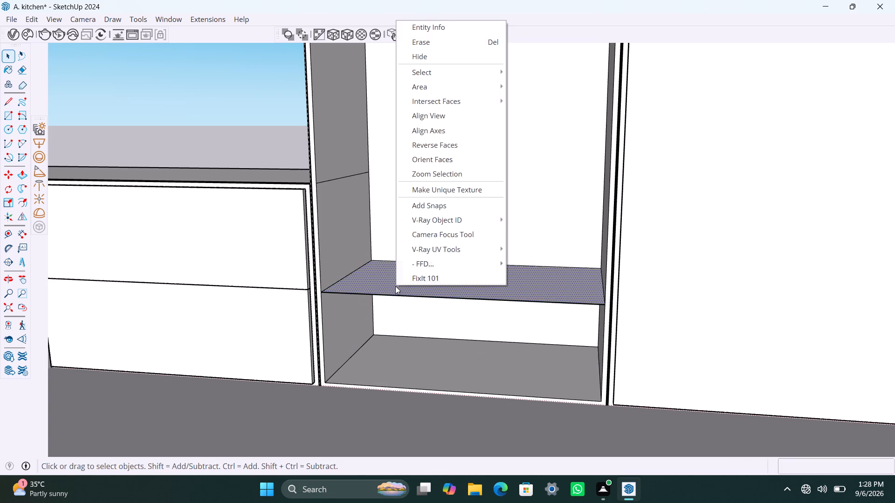
double_click(381, 291)
left_click(381, 291)
right_click(380, 290)
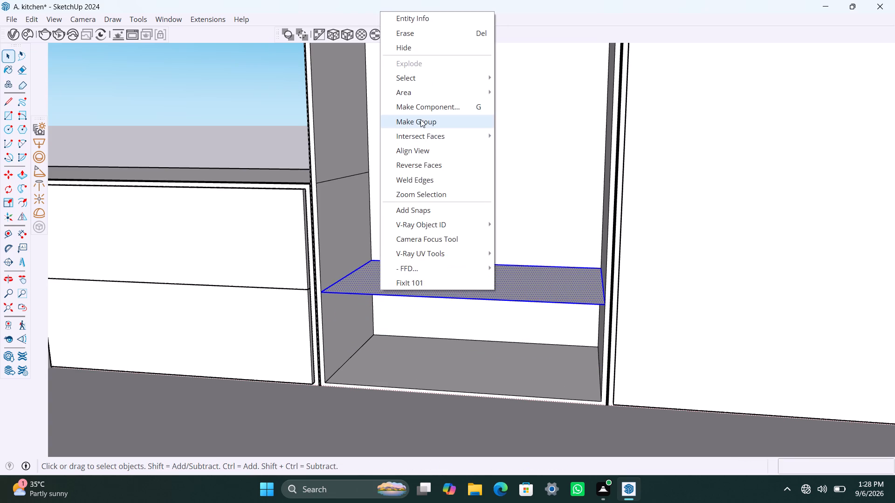
left_click(421, 119)
Extrude the face inside the new shelf group upward by 9 mm.
double_click(439, 275)
left_click(438, 279)
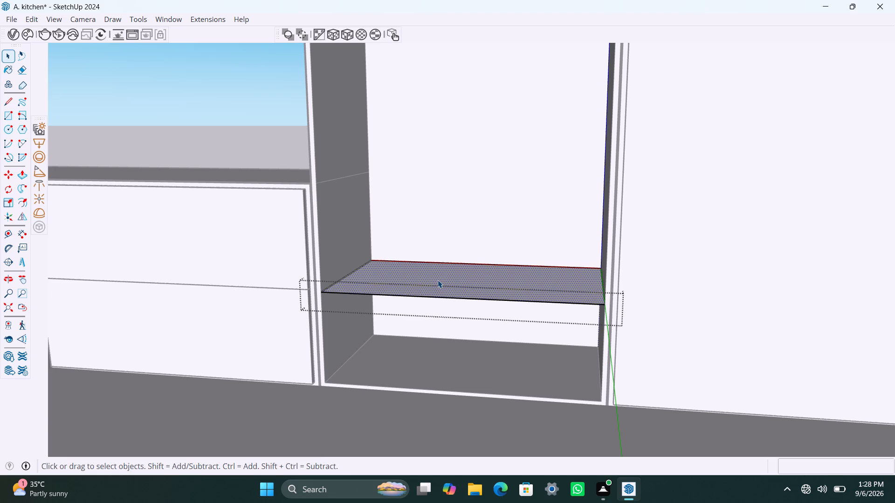
key("p")
left_click(436, 280)
key("9")
key("m")
key("m")
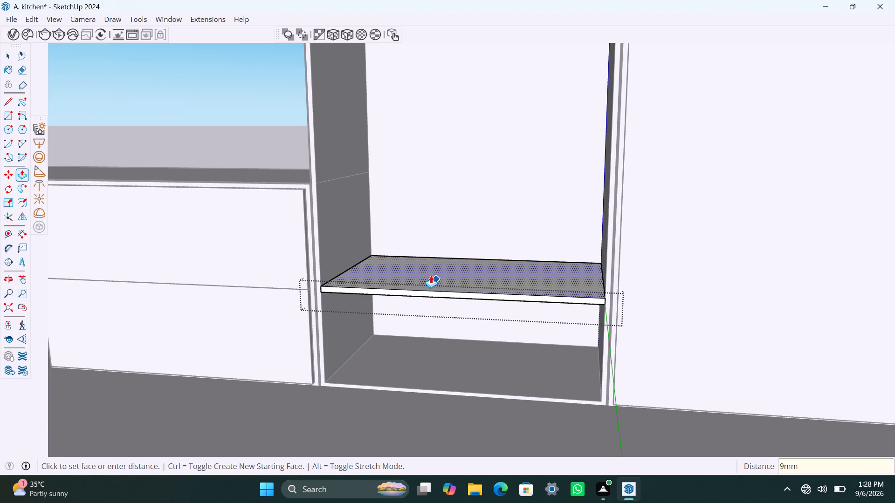
key("Return")
Extrude the underside of the shelf downward by 9 mm.
scroll(426, 282, "down", 2)
middle_click_drag(425, 282, 396, 279)
scroll(423, 300, "up", 9)
middle_click_drag(430, 281, 415, 247)
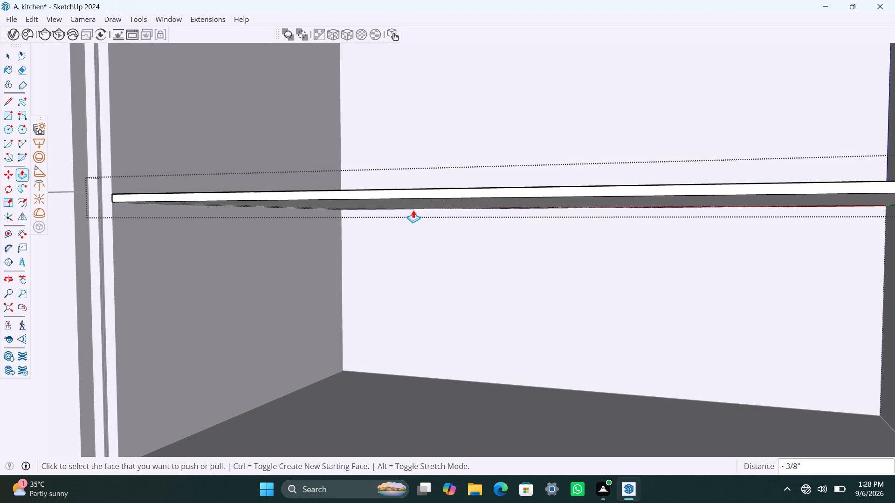
left_click(413, 206)
key("9")
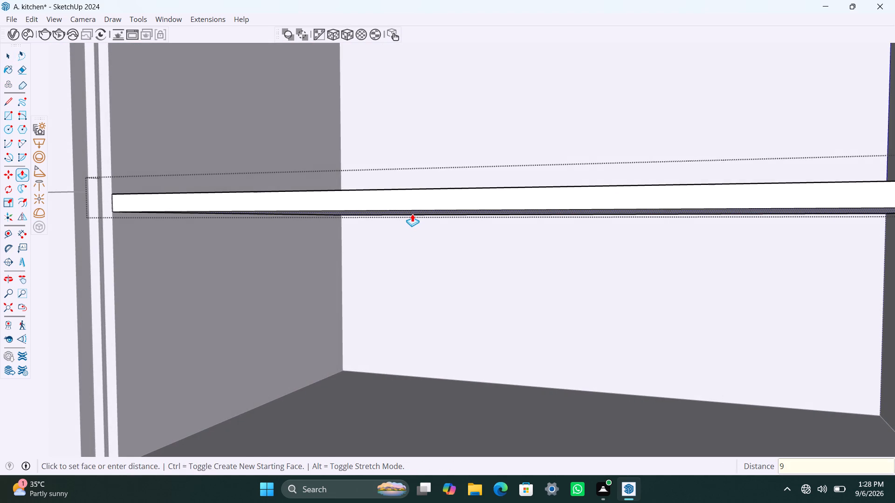
type("mm")
key("Return")
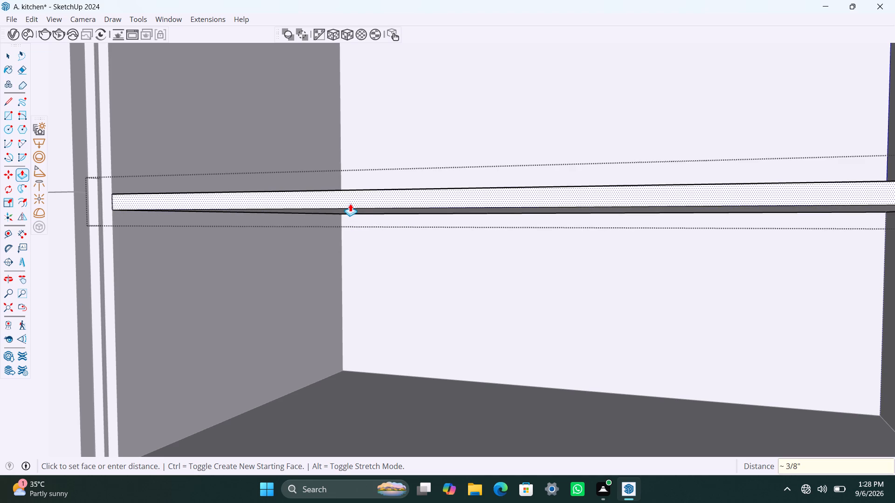
Push the shelf's whole front edge face back 2" into the recess and leave the group.
left_click(350, 204)
key("2")
key("shift+quotedbl")
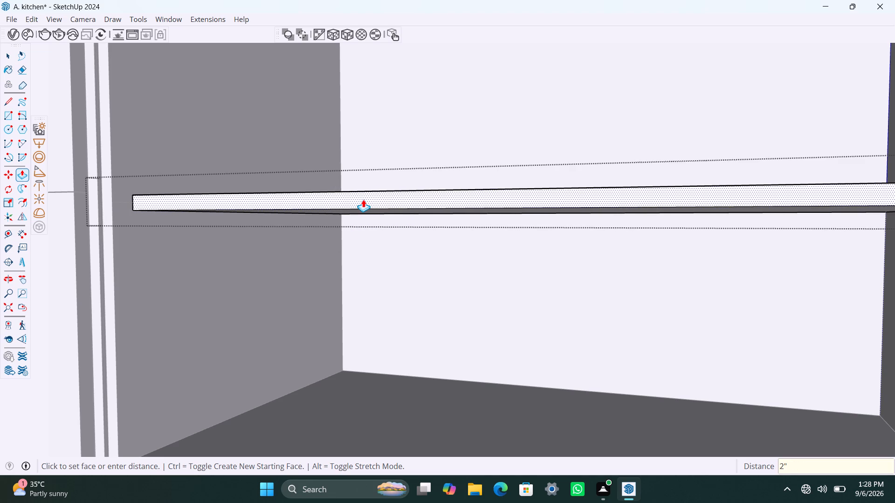
key("Return")
key("space")
left_click(302, 159)
Delete the leftover edge lines on both side walls of the recess in front of the shelf.
scroll(299, 231, "down", 4)
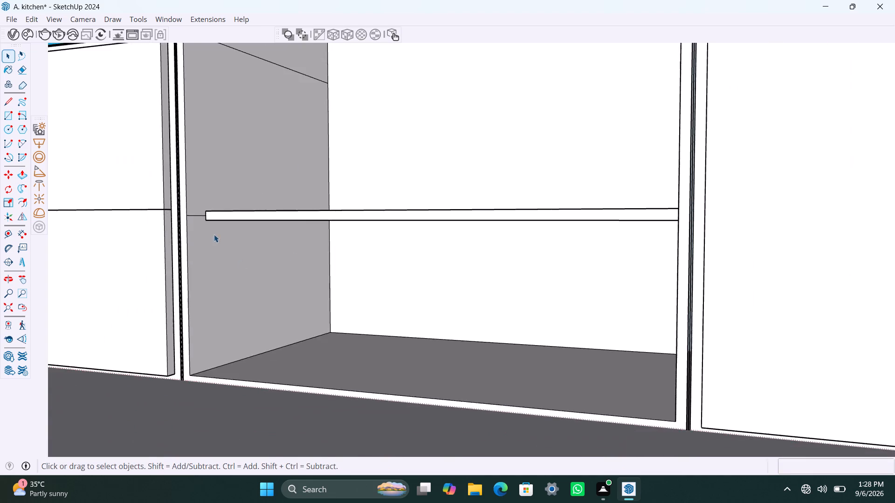
scroll(196, 219, "up", 7)
left_click(191, 211)
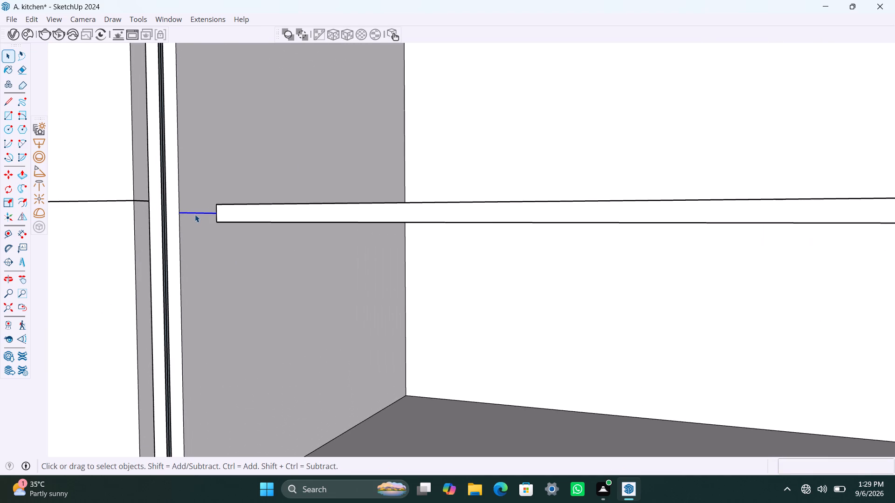
key("Delete")
scroll(230, 277, "down", 7)
middle_click_drag(428, 287, 505, 301)
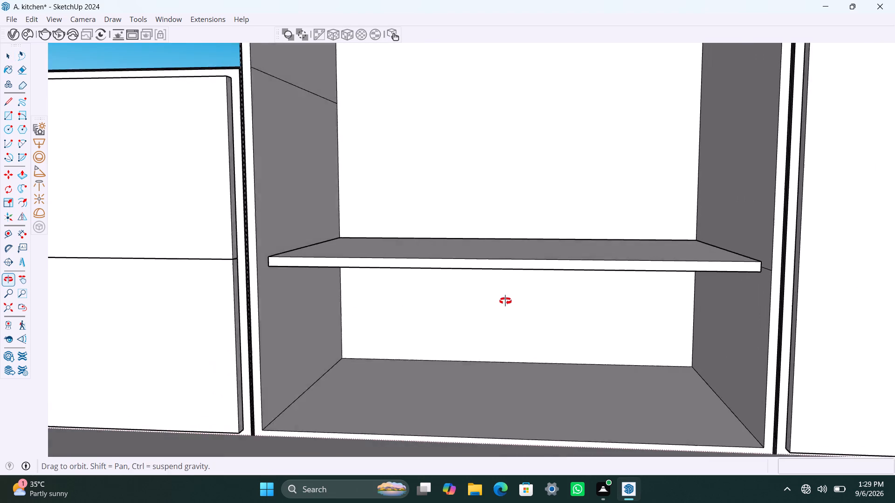
middle_click_drag(505, 301, 506, 301)
scroll(776, 271, "up", 6)
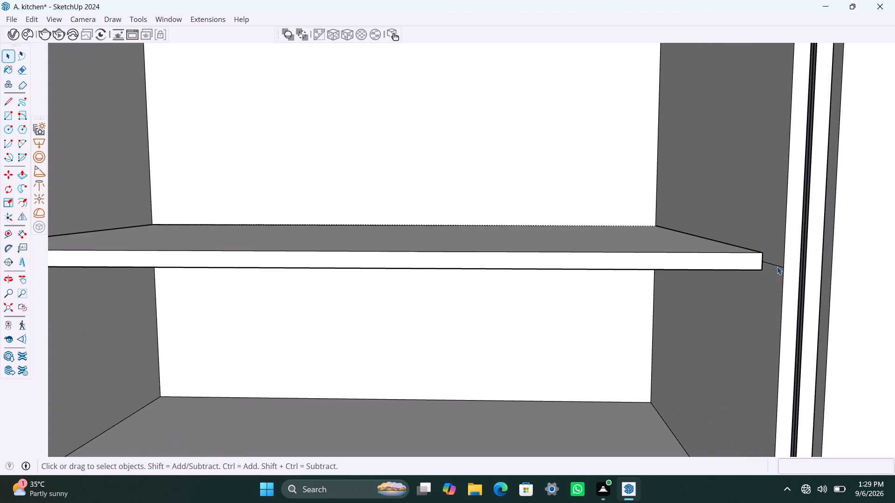
left_click(777, 266)
key("Delete")
Delete the leftover edge line on the left side wall of the tall unit's open recess, above the shelf.
scroll(574, 274, "down", 9)
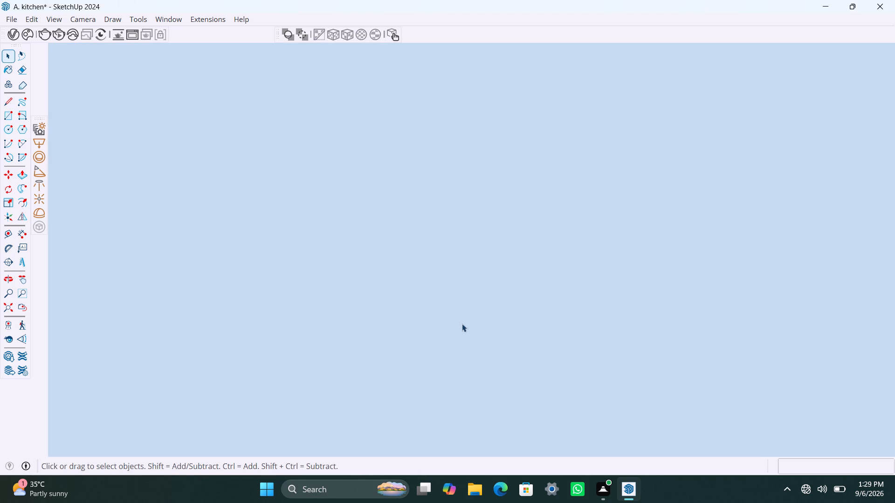
left_click(7, 305)
scroll(411, 286, "down", 2)
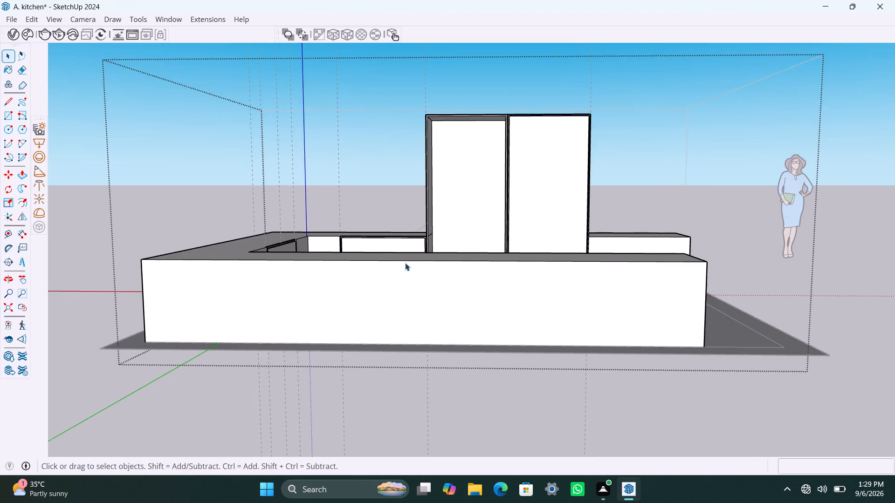
middle_click_drag(379, 271, 377, 399)
scroll(431, 253, "up", 6)
left_click(455, 214)
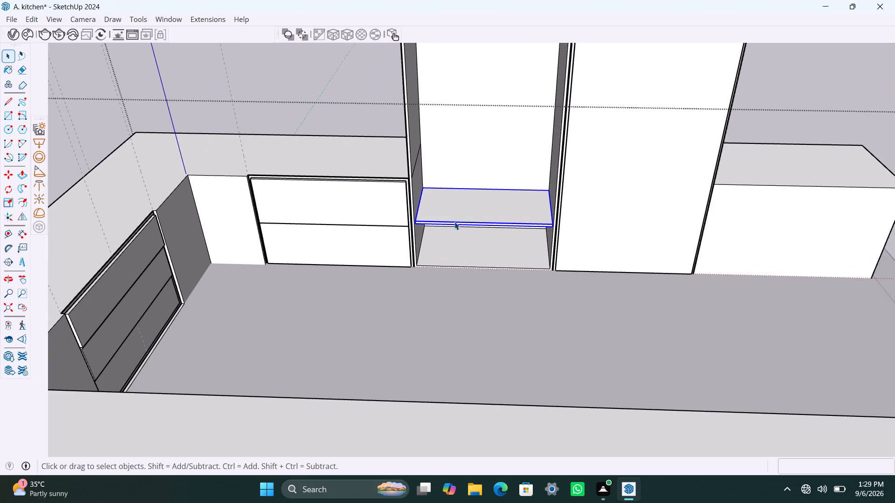
scroll(455, 222, "up", 2)
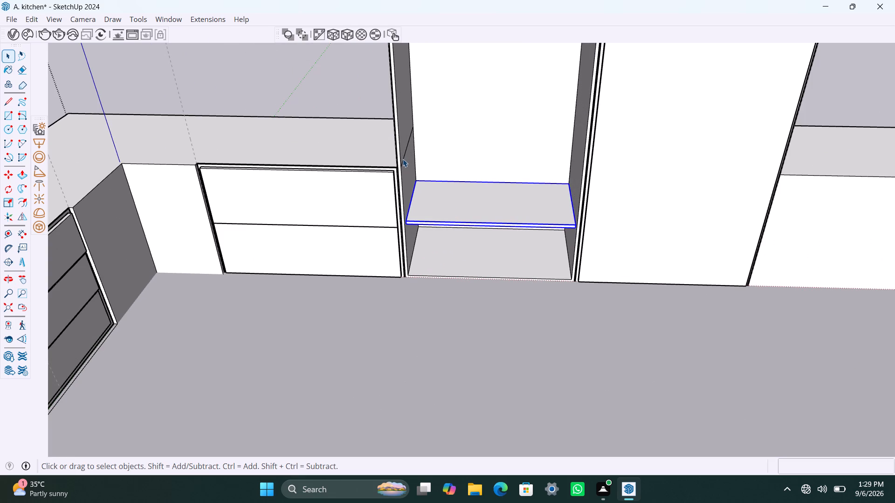
left_click(403, 159)
key("Delete")
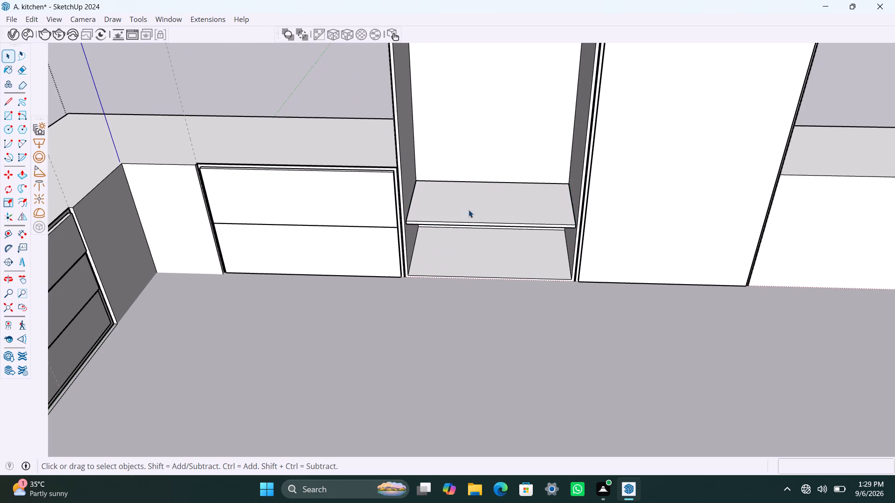
Copy the shelf straight up by 5' 7 1/4" from its back corner to the top of the tall unit.
left_click(468, 210)
key("m")
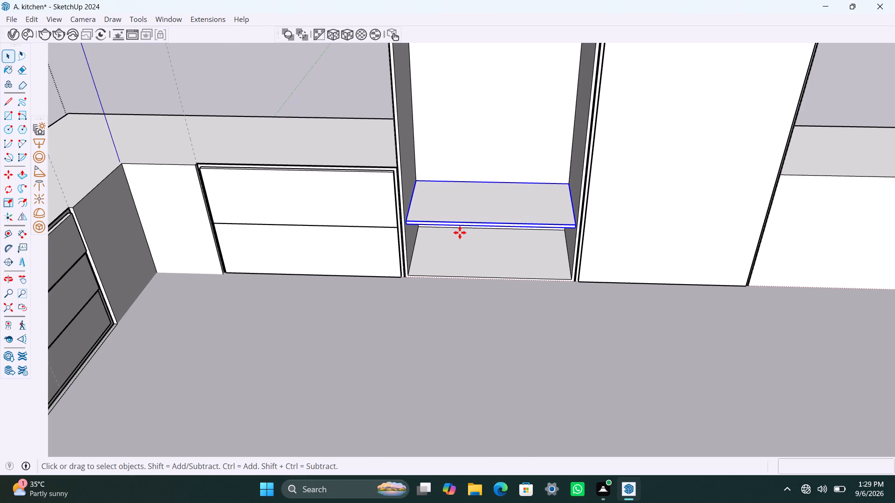
left_click(415, 180)
scroll(405, 127, "down", 5)
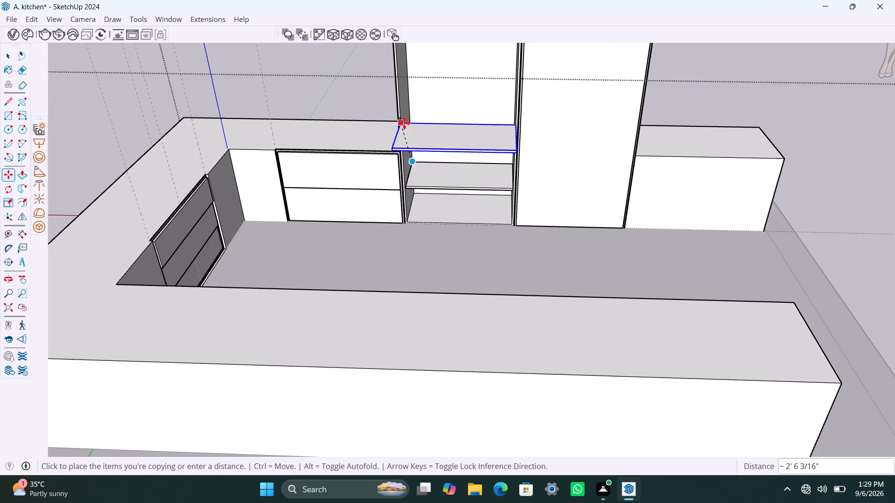
middle_click_drag(404, 124, 417, 319)
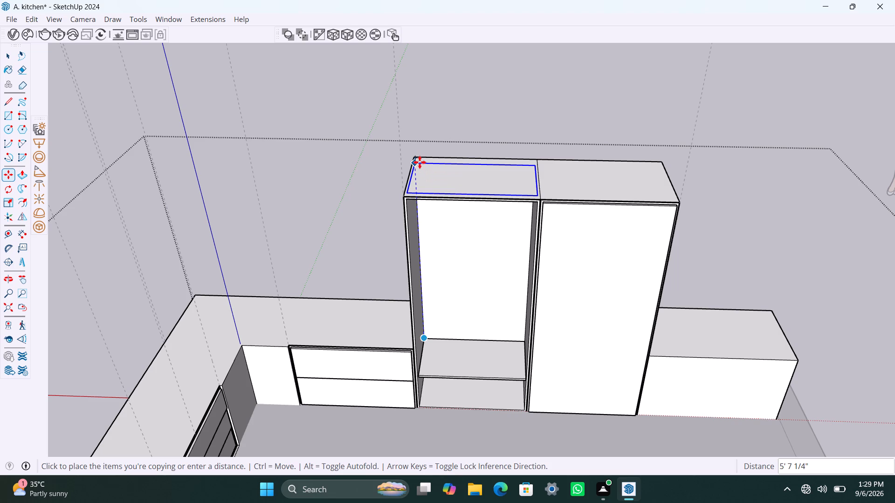
scroll(420, 161, "up", 3)
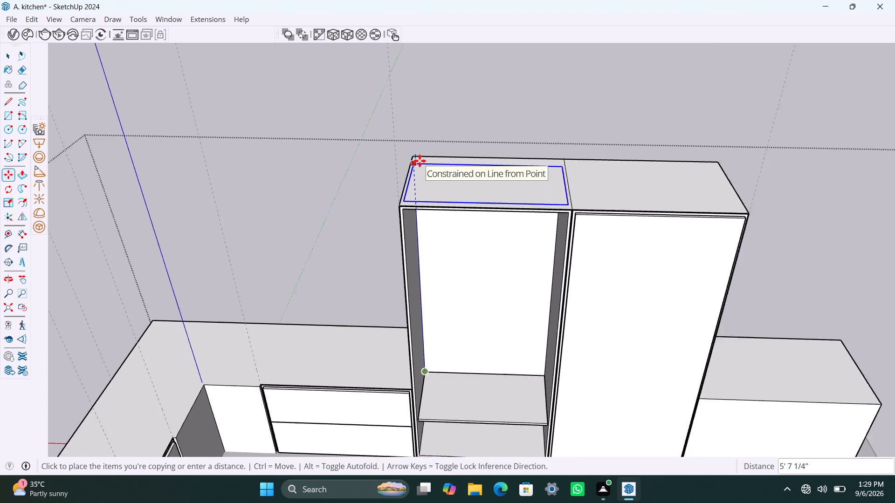
scroll(420, 161, "up", 2)
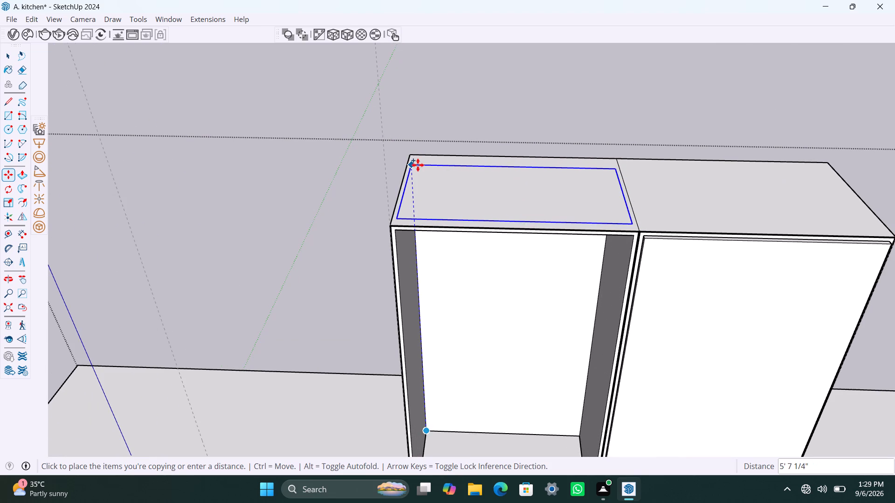
left_click(417, 164)
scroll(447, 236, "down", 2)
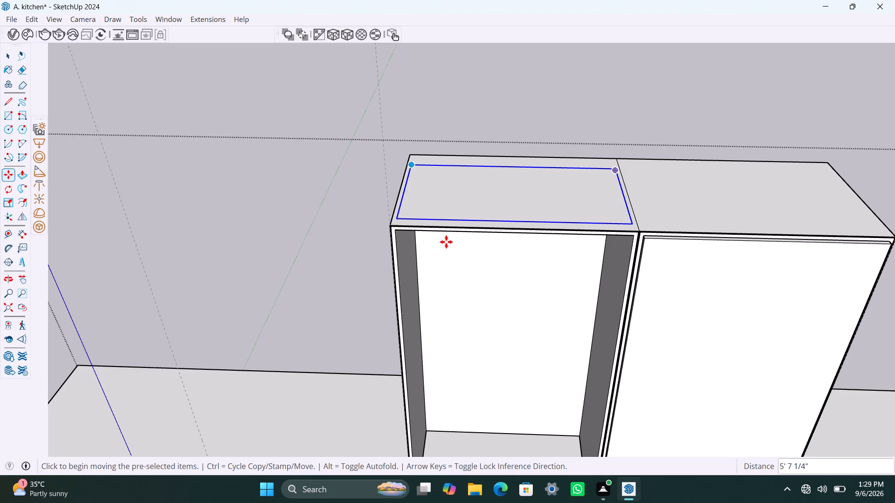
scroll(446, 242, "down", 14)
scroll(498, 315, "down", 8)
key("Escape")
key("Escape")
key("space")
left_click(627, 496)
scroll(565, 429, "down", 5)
Try to save the kitchen model.
key("ctrl+s")
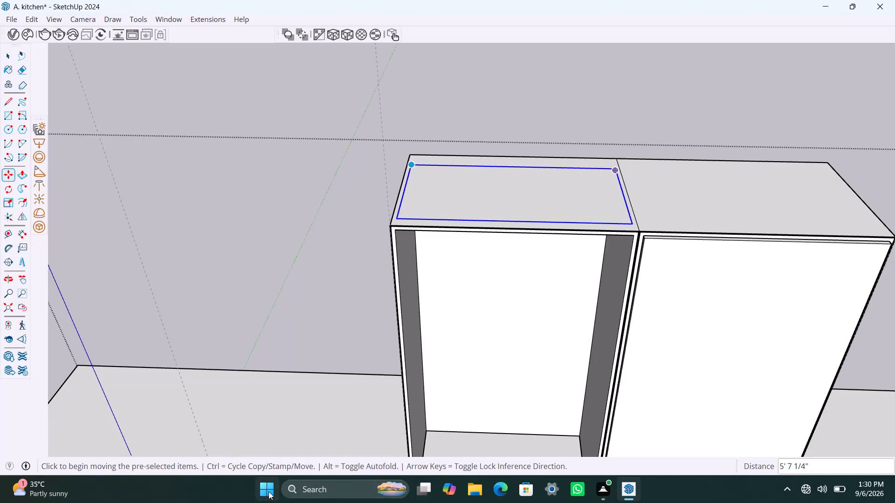
Open the computer's power options.
left_click(267, 491)
left_click(528, 444)
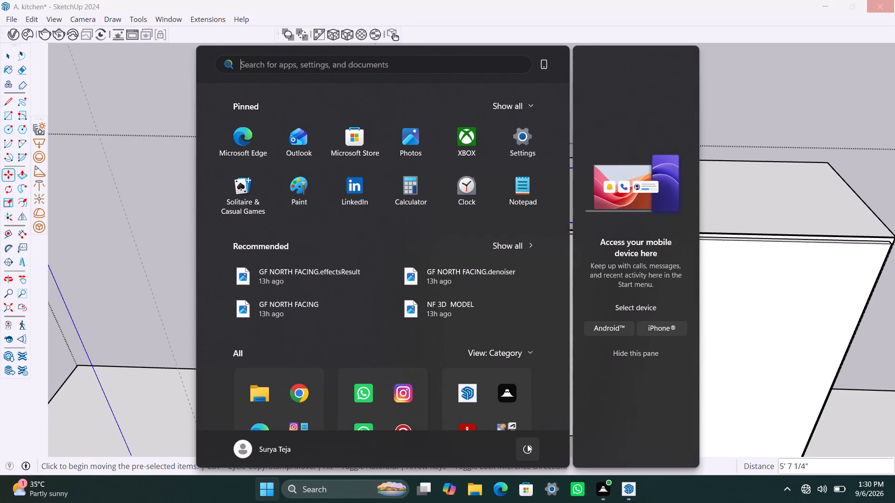
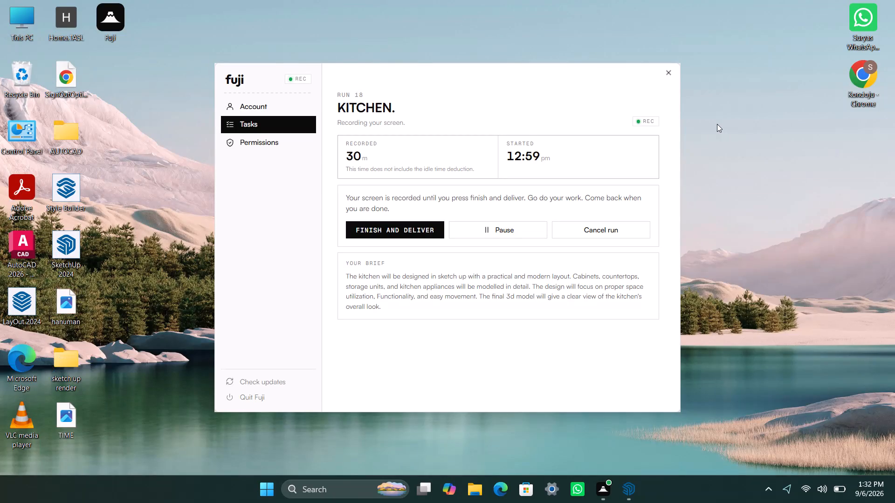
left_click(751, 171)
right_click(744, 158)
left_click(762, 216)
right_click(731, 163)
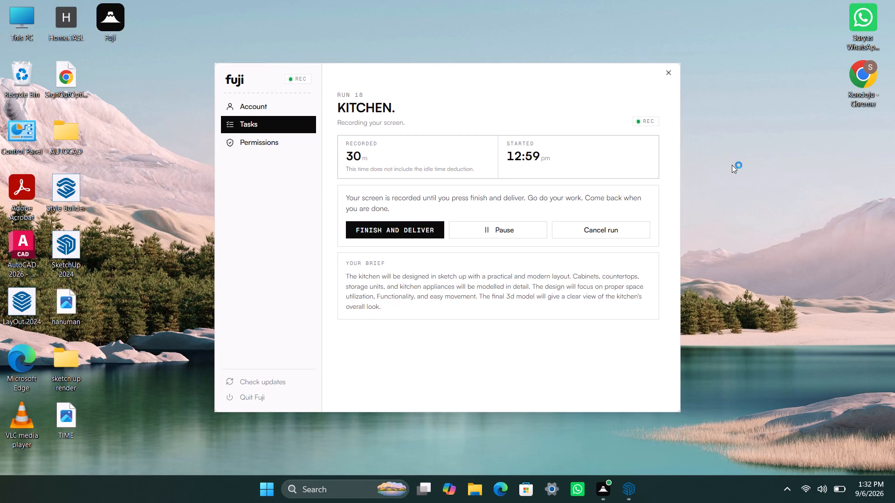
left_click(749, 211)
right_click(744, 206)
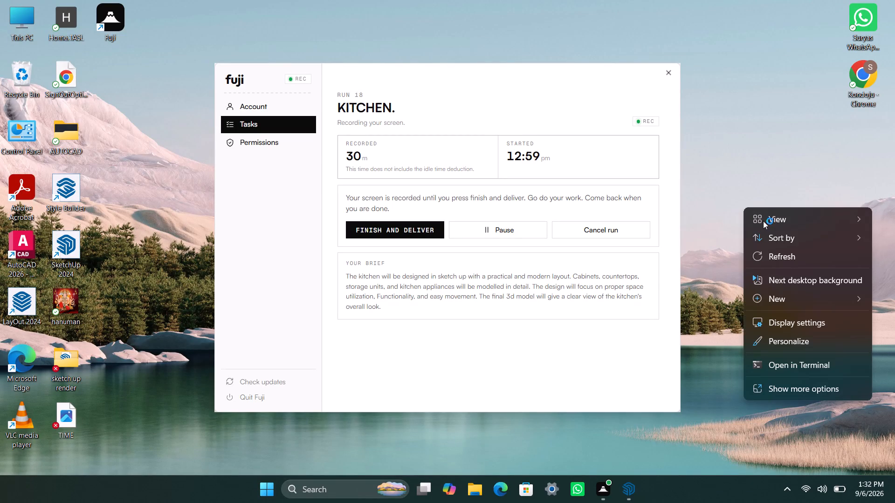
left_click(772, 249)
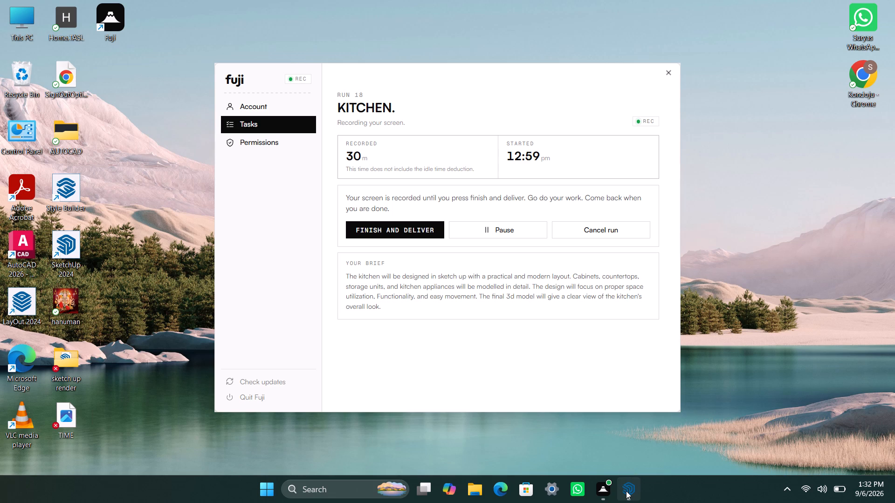
Switch back to the SketchUp window with the kitchen model.
left_click(622, 444)
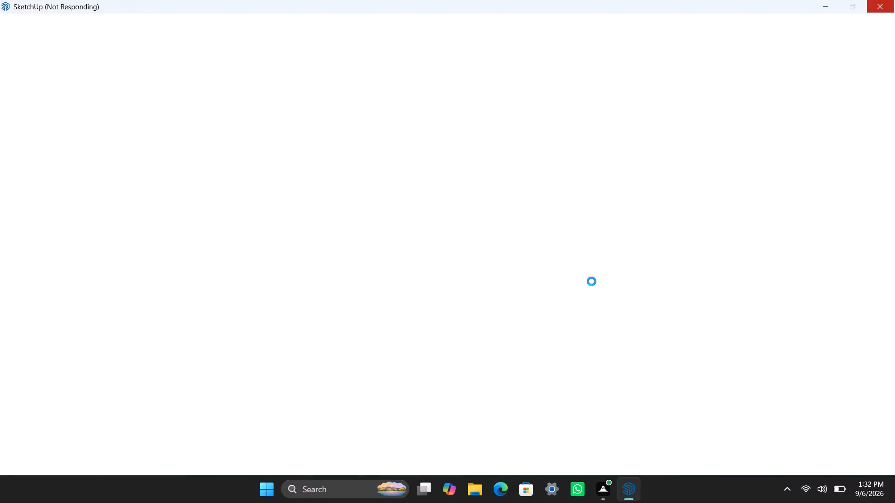
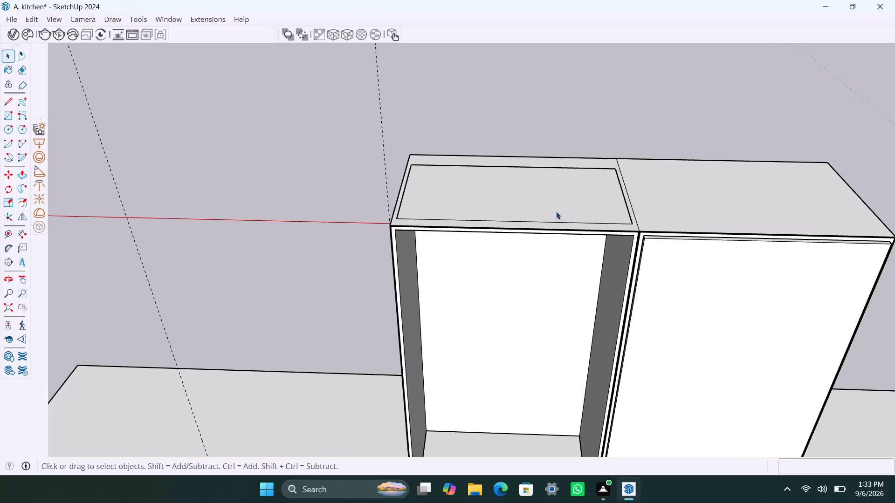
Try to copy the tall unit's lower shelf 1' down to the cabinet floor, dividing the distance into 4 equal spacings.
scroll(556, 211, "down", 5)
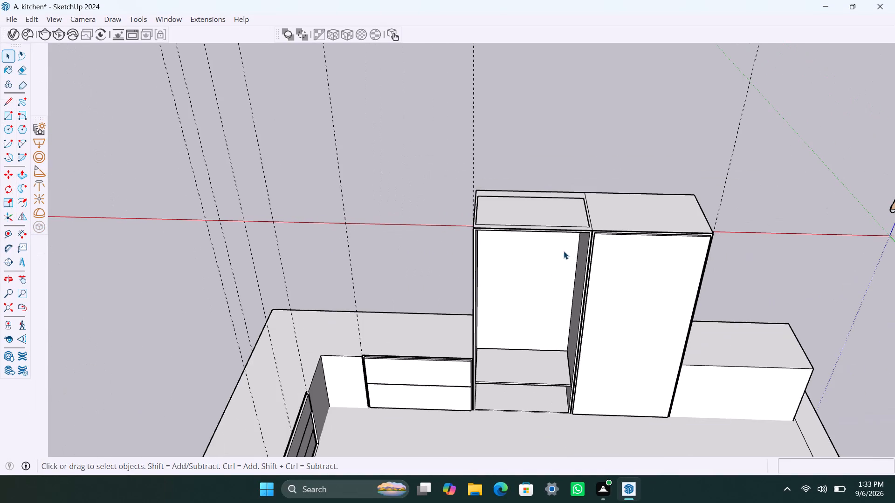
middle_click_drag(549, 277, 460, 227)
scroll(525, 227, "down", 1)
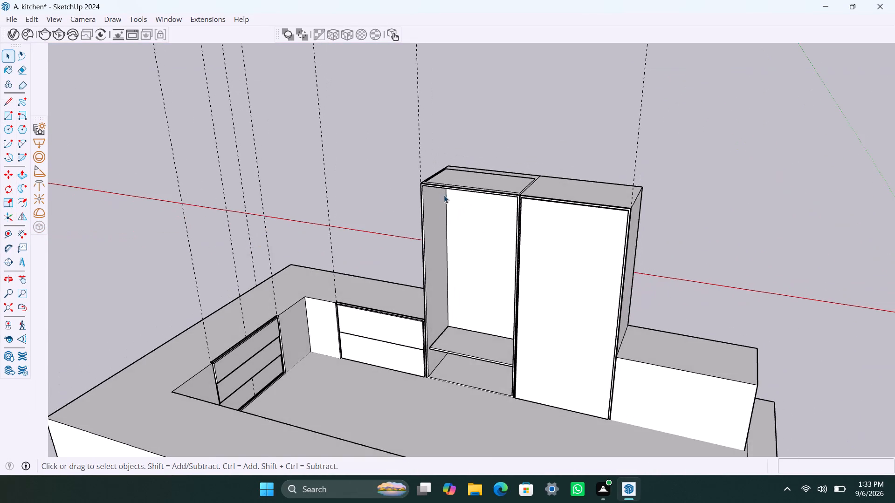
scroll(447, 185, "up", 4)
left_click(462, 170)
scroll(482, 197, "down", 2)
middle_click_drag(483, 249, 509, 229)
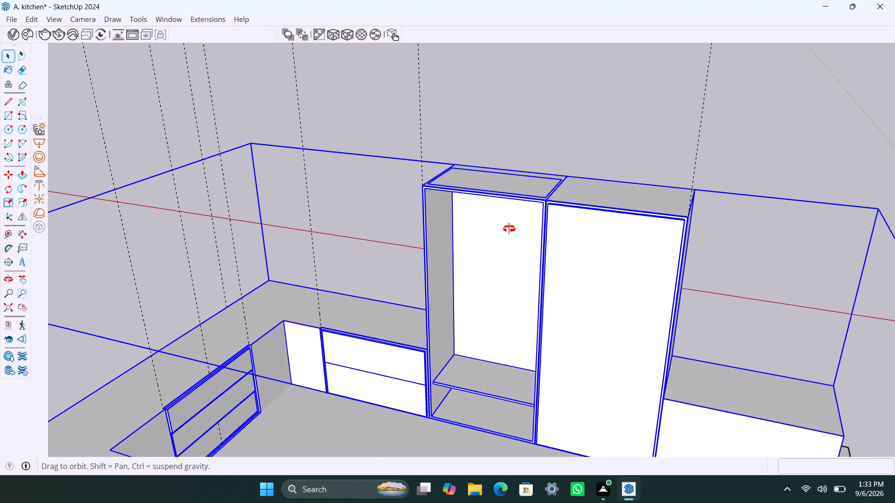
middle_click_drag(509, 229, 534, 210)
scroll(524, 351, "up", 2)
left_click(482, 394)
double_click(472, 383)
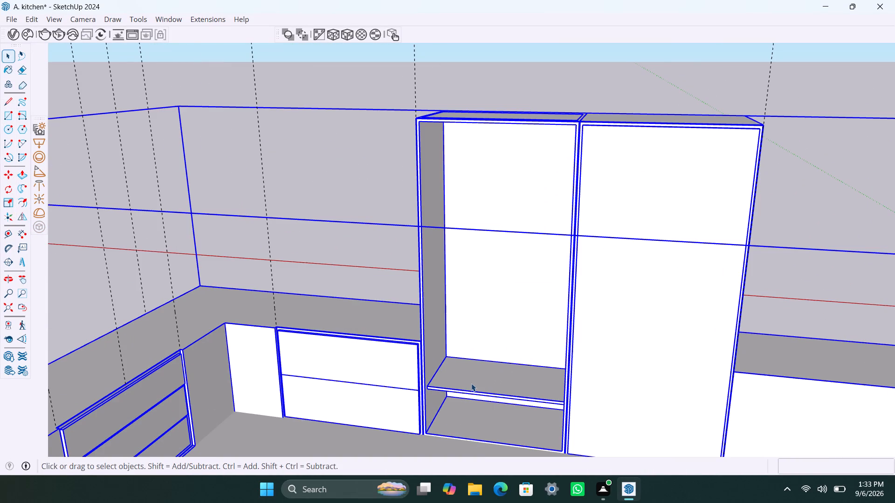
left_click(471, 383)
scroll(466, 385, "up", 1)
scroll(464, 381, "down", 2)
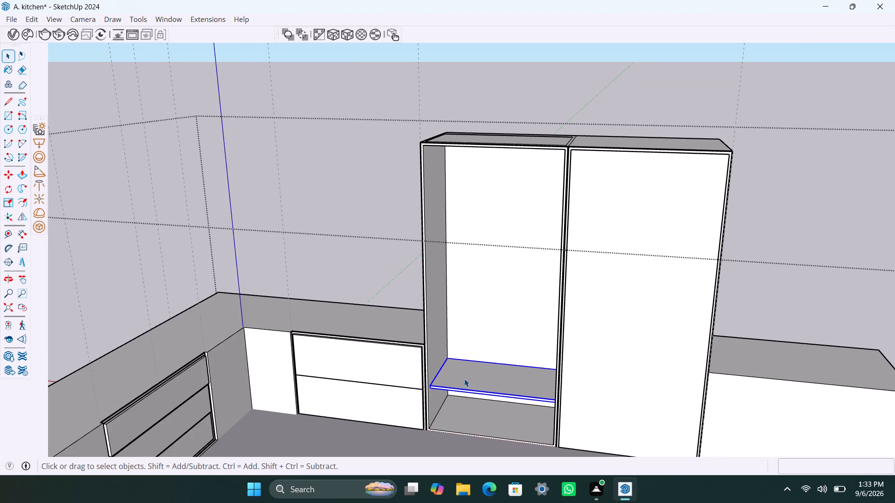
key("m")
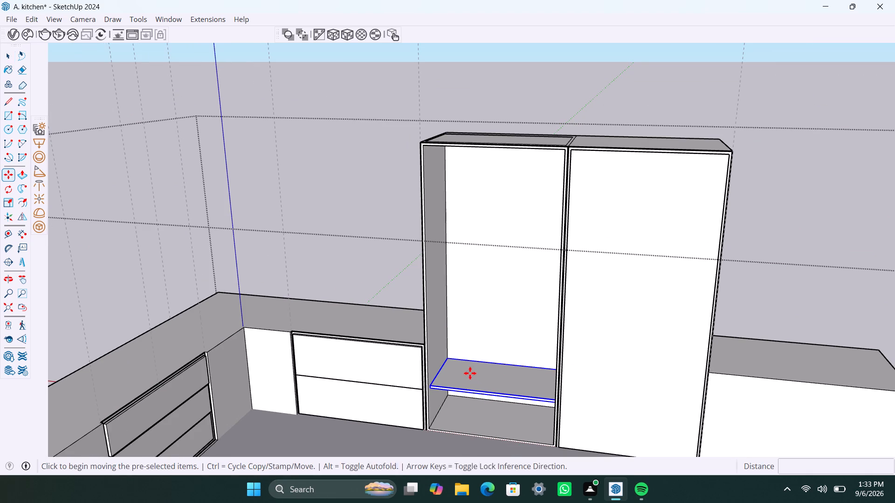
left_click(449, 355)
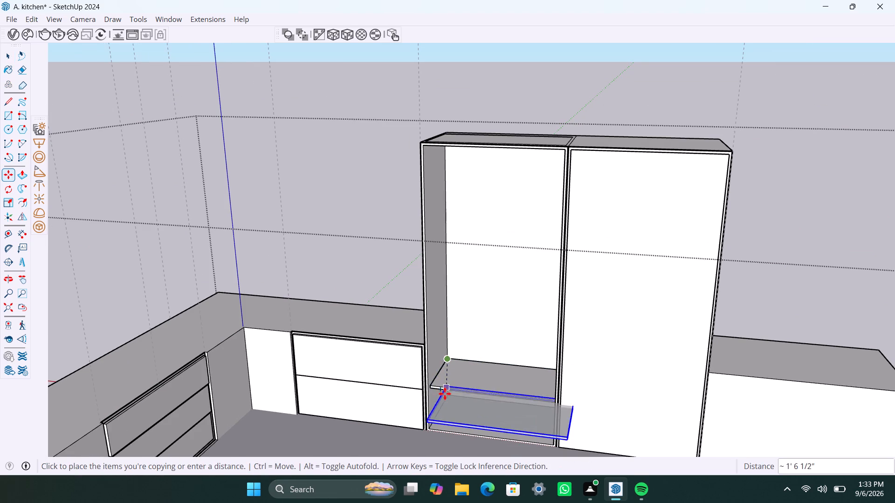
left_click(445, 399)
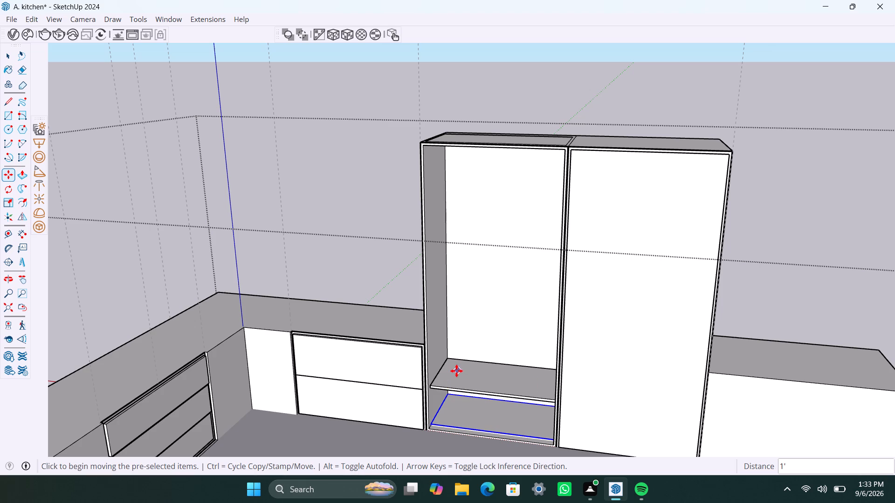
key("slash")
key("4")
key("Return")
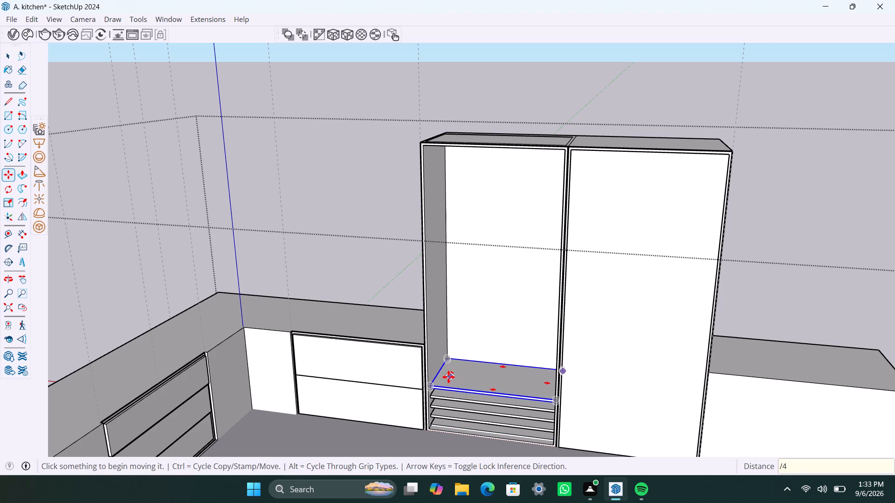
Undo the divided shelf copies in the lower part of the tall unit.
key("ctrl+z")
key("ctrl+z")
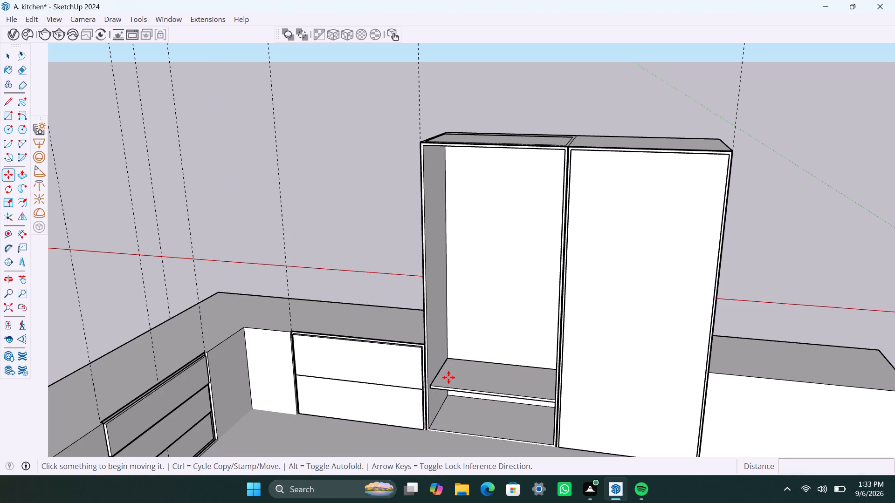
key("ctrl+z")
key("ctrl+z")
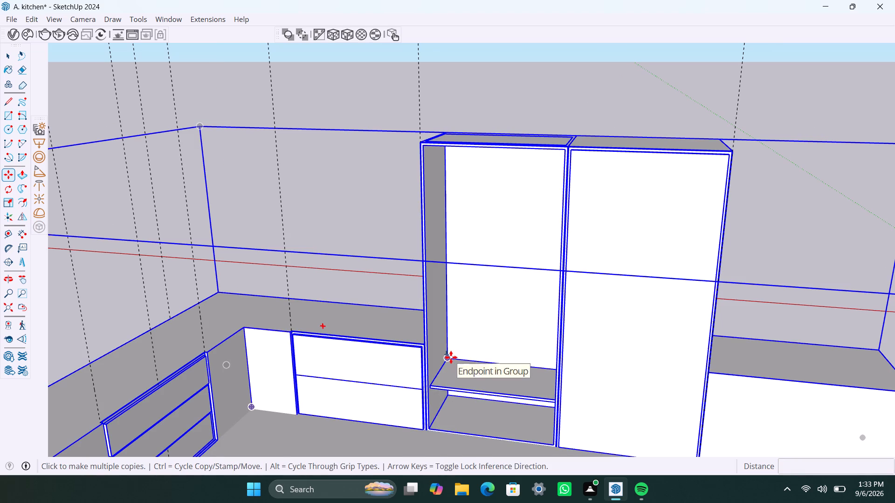
Delete the lower shelf of the tall unit's open section and the leftover line on its back face.
key("space")
left_click(458, 379)
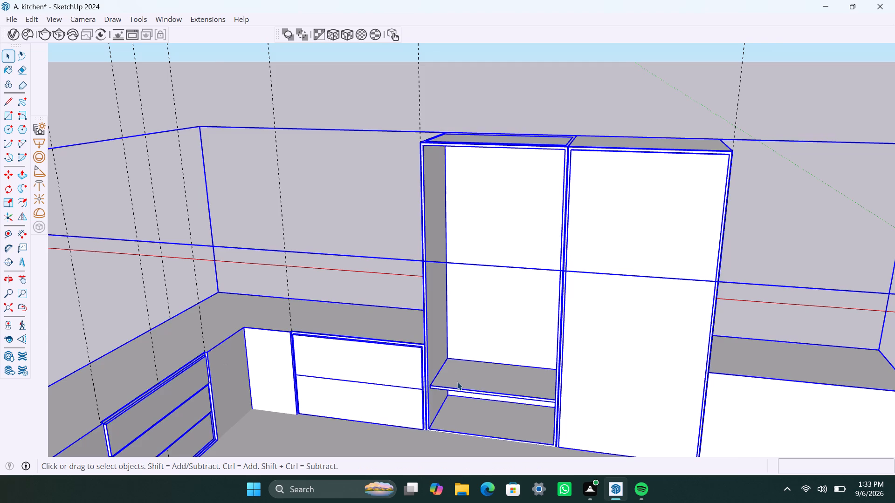
triple_click(457, 382)
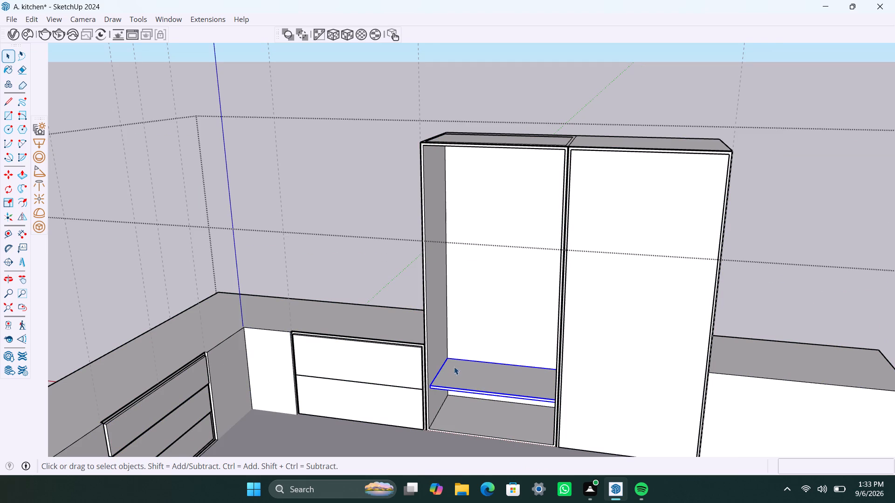
key("Delete")
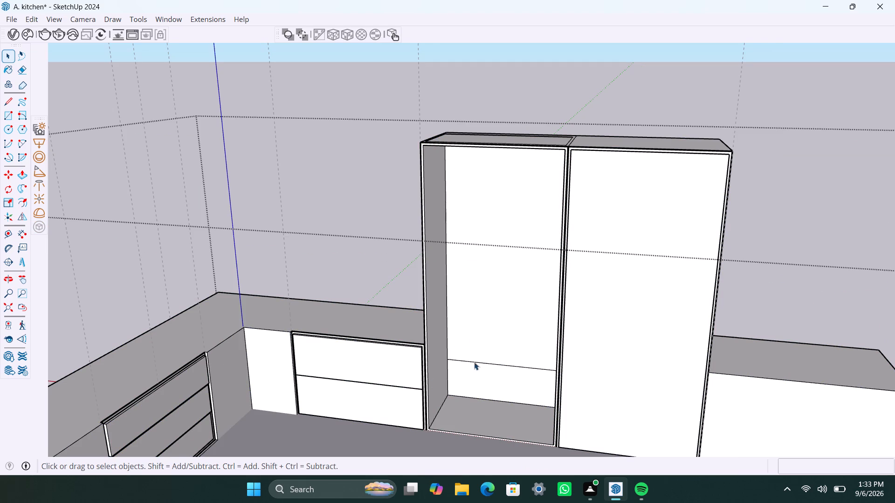
left_click(476, 360)
key("Delete")
Copy the open section's top panel about 6' 8" down to its floor, dividing the distance into 4 for evenly spaced shelves.
left_click(449, 139)
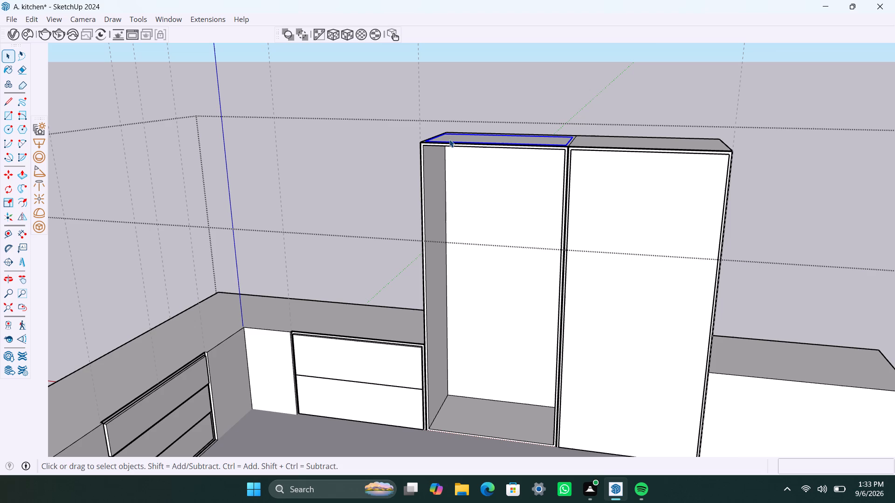
key("m")
left_click(448, 131)
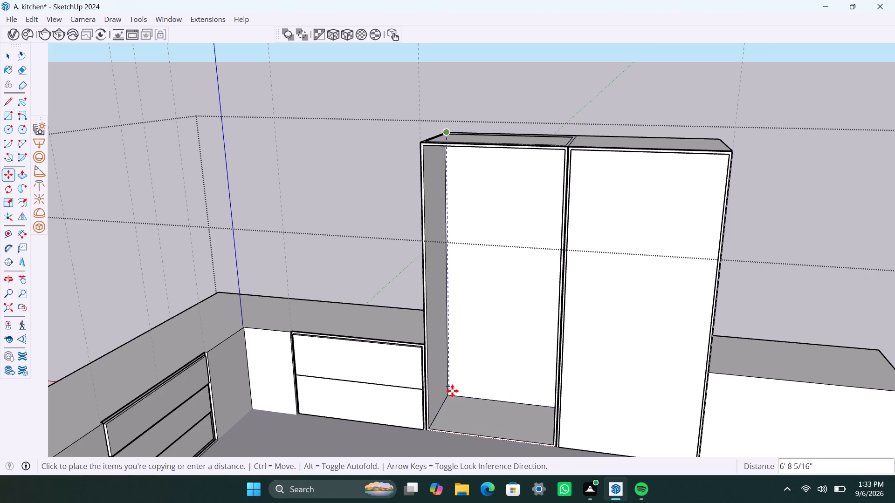
scroll(450, 387, "up", 6)
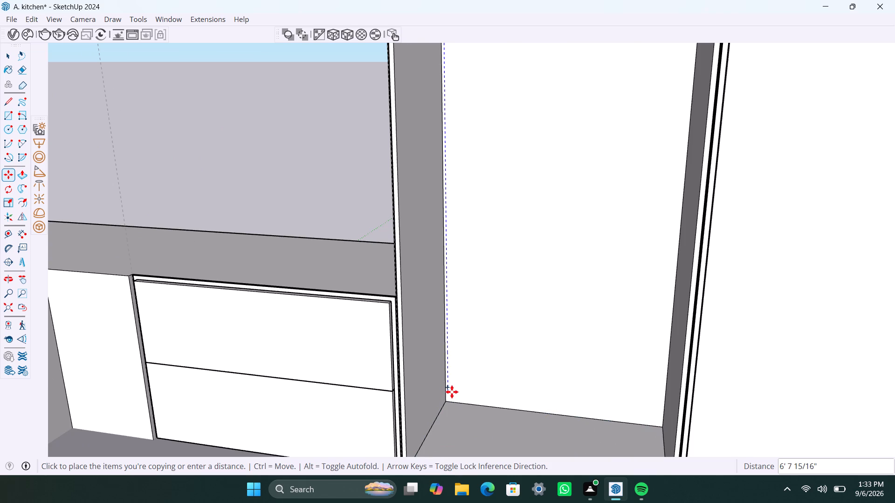
left_click(452, 392)
type("/4")
key("Return")
key("space")
scroll(463, 292, "down", 7)
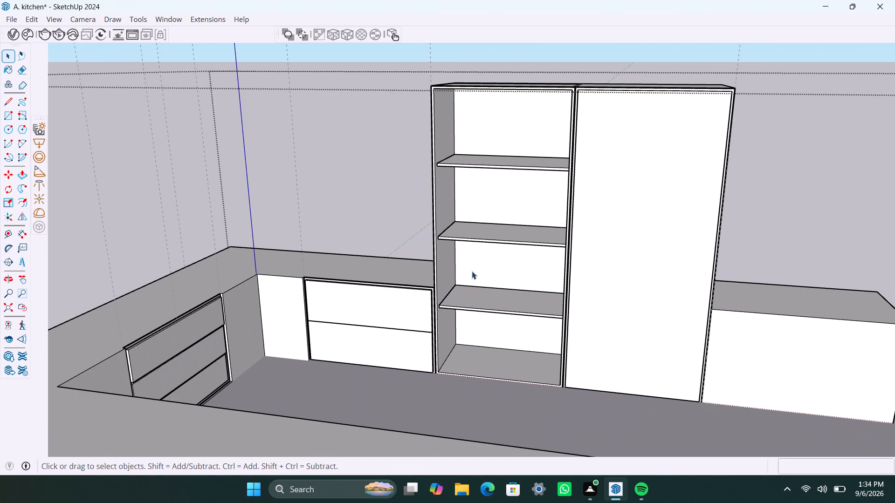
Select the bottom front edge of the tall unit's open shelf section.
left_click(475, 363)
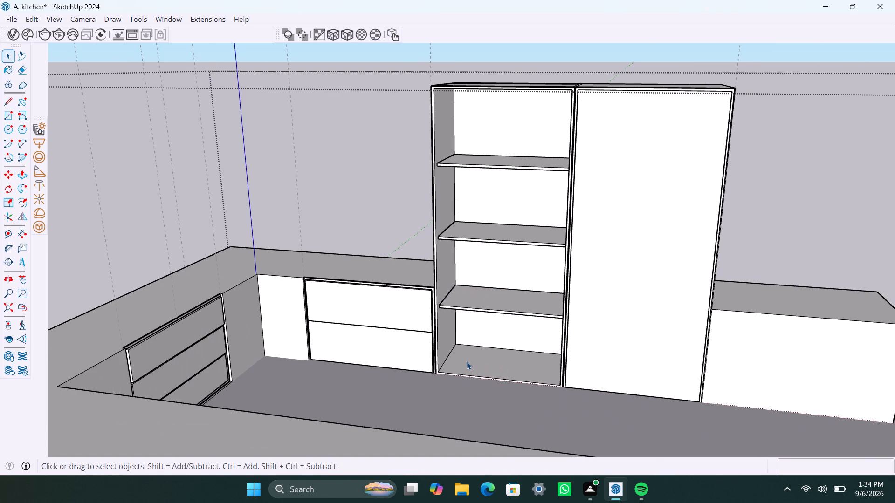
left_click(463, 369)
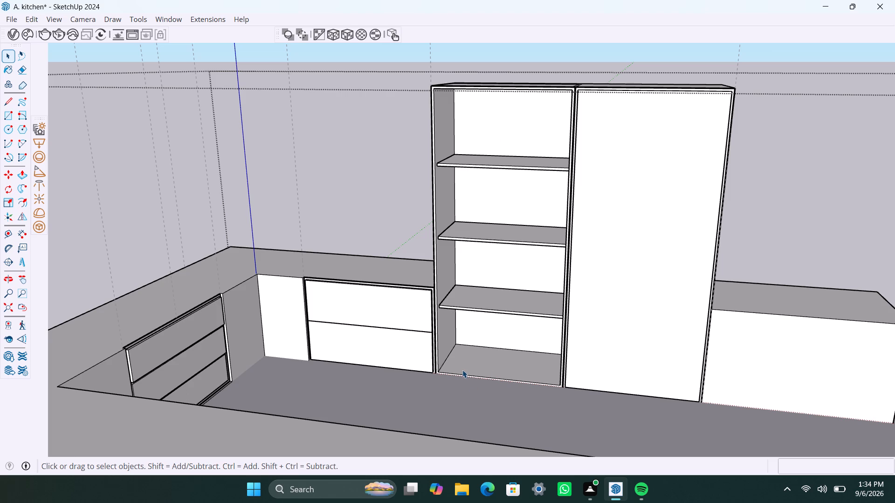
left_click(462, 370)
scroll(449, 368, "down", 6)
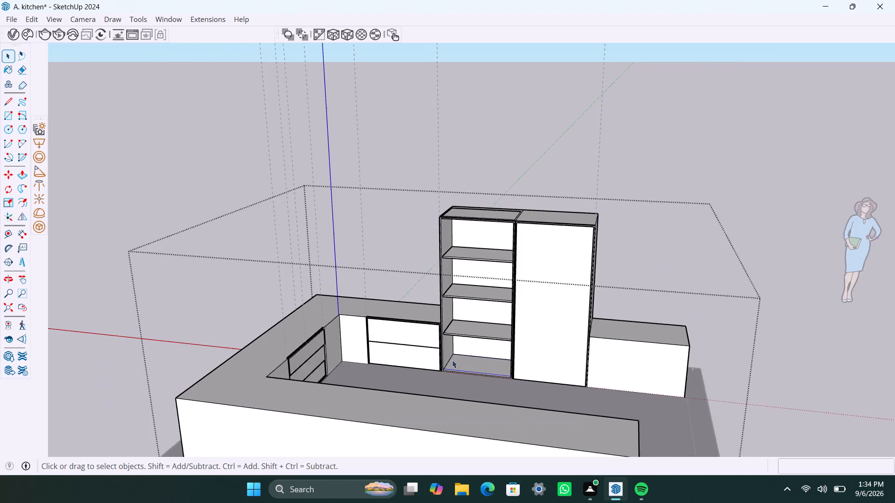
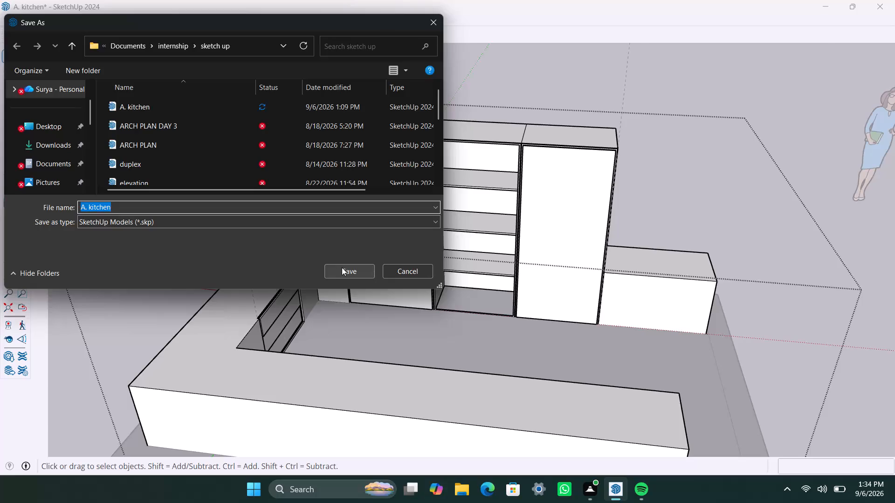
Save the model as "A. kitchen" in the sketch up folder, replacing the existing file.
left_click(341, 268)
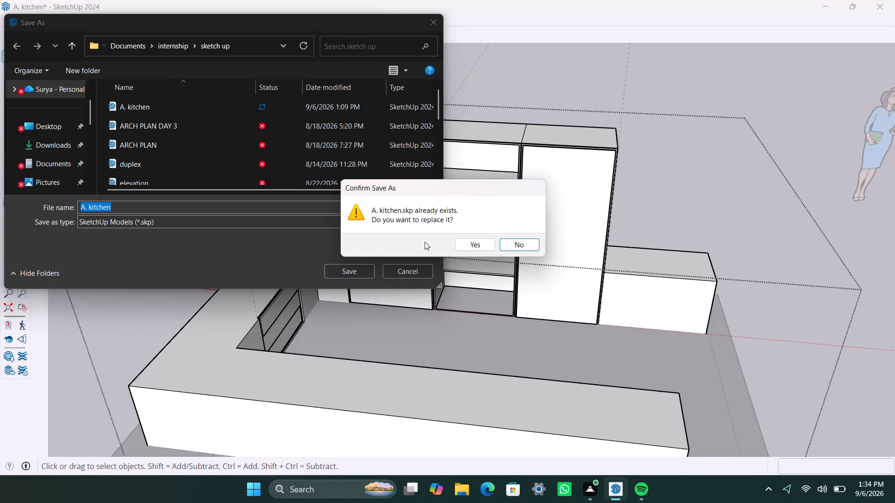
left_click(478, 248)
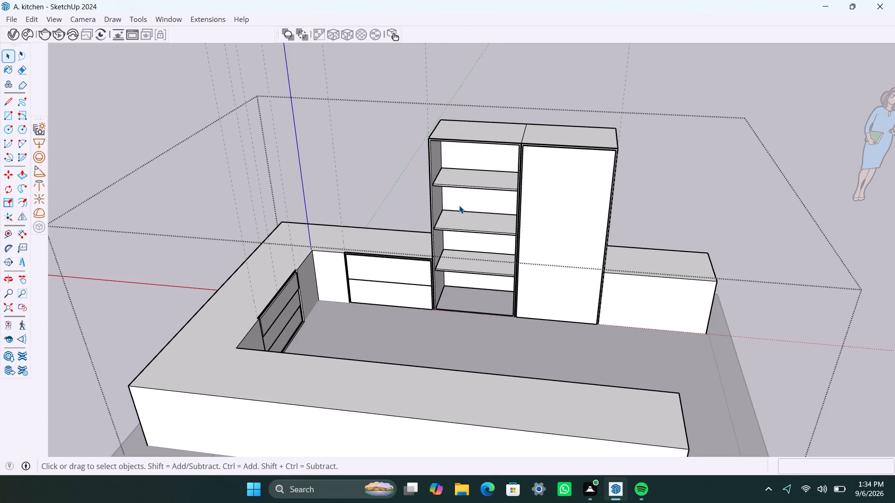
Draw a rectangle about 6' 7" by 2' 11" across the front opening of the tall unit's shelf section.
scroll(436, 131, "up", 2)
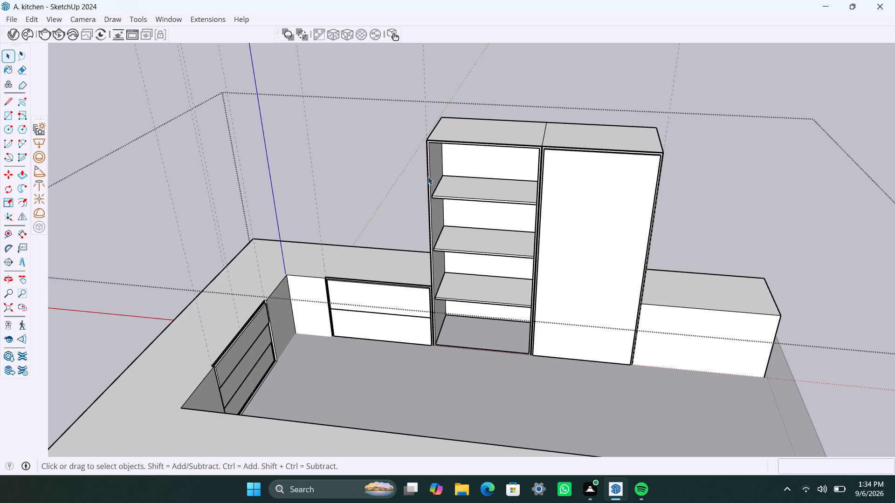
scroll(453, 147, "up", 6)
middle_click_drag(510, 182, 510, 173)
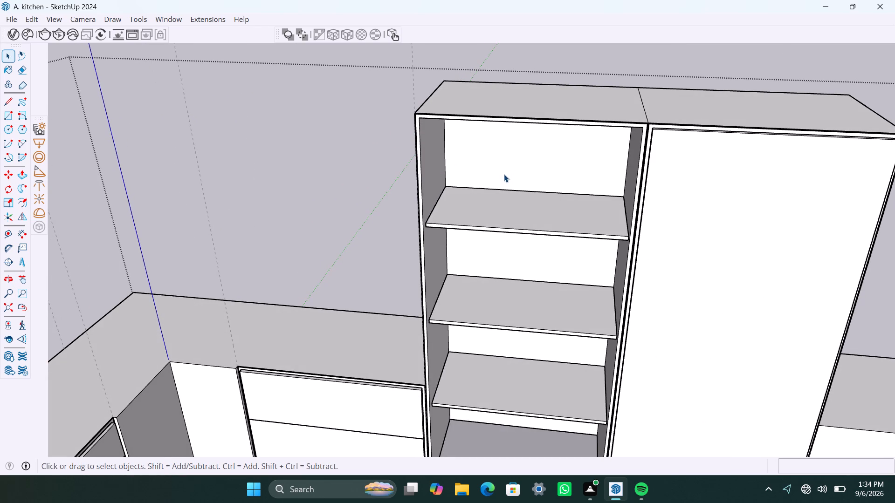
key("r")
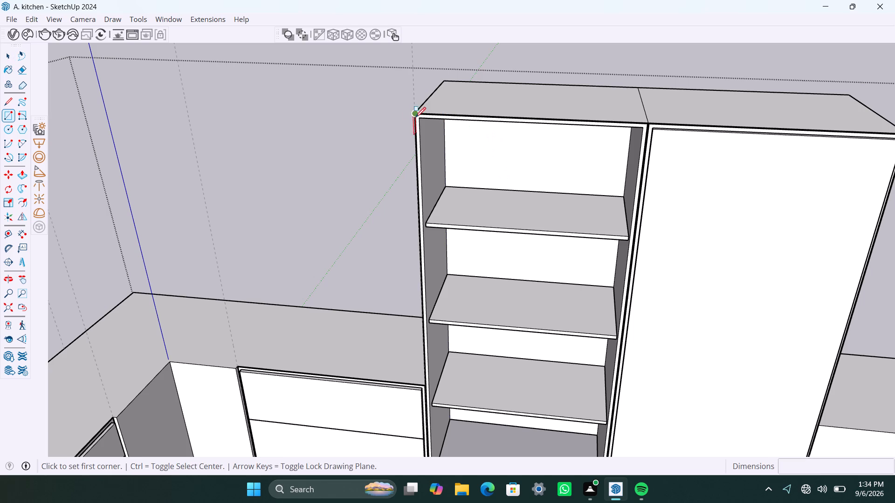
left_click(421, 118)
scroll(548, 382, "down", 2)
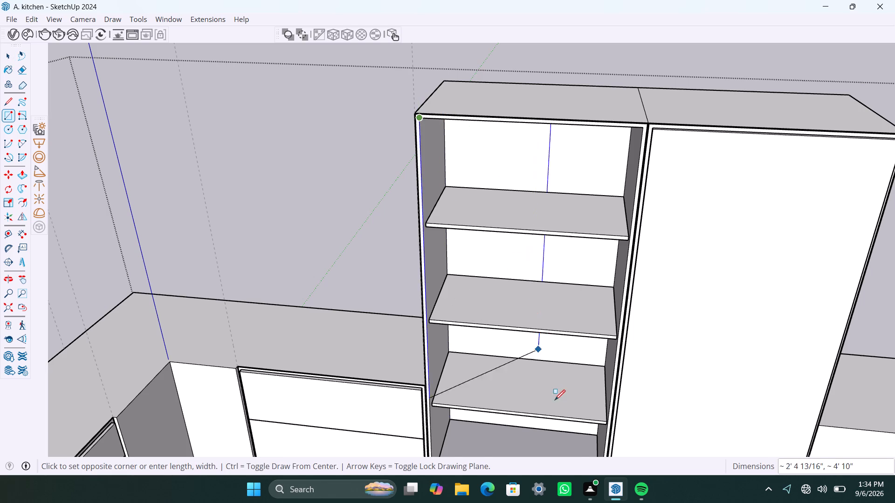
scroll(555, 400, "down", 4)
middle_click_drag(554, 393, 536, 290)
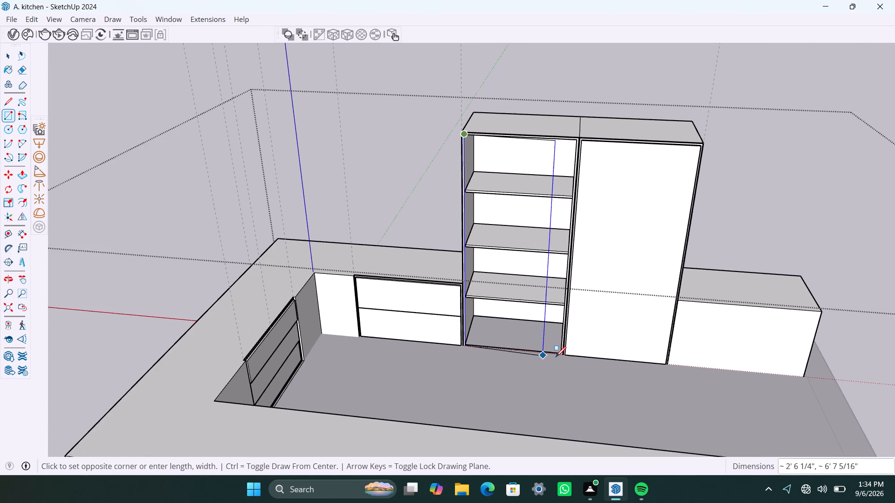
scroll(556, 357, "up", 12)
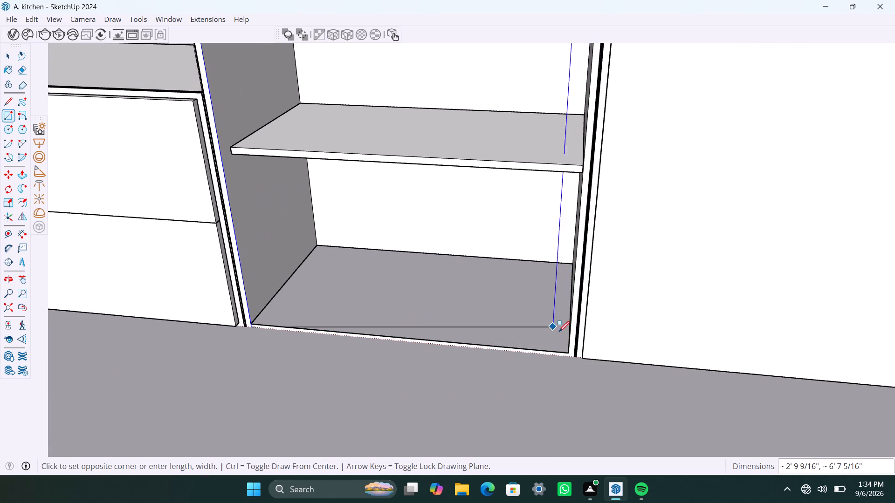
left_click(567, 350)
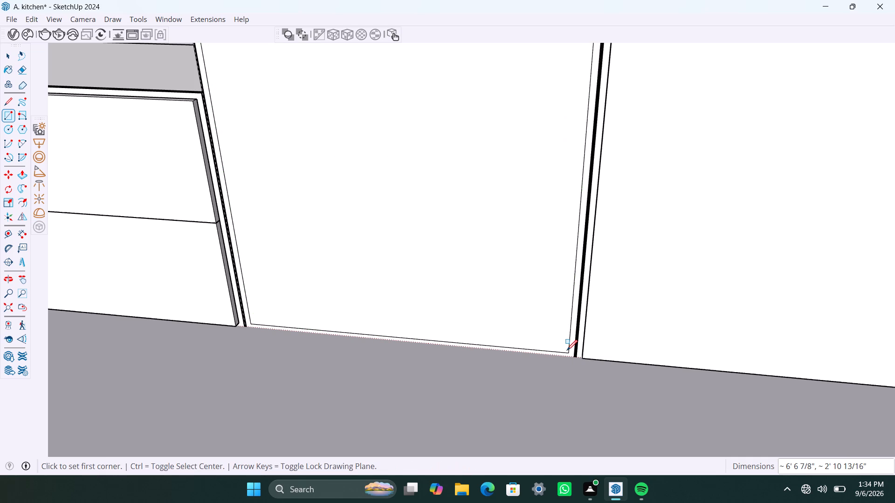
Make the new rectangle over the shelf section, with its edges, a group.
key("space")
double_click(365, 257)
right_click(365, 256)
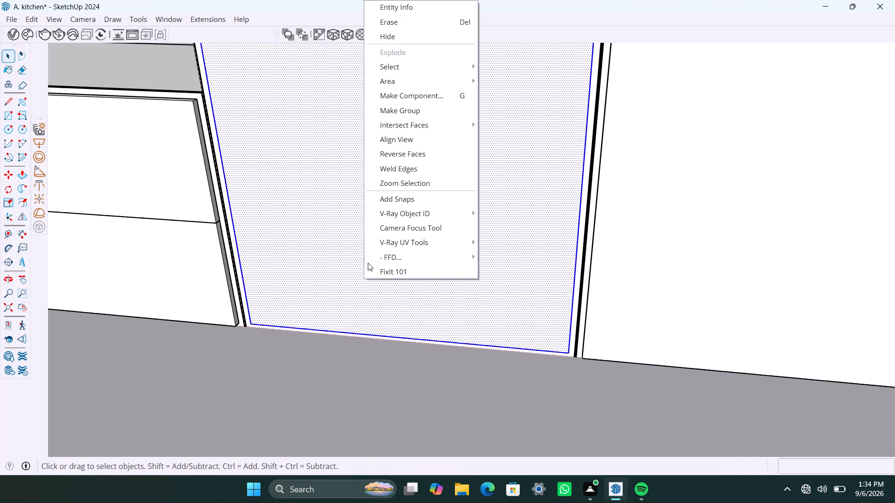
left_click(413, 109)
Inside the new group, extrude the rectangle 8 mm as the shelf section's front panel.
triple_click(407, 178)
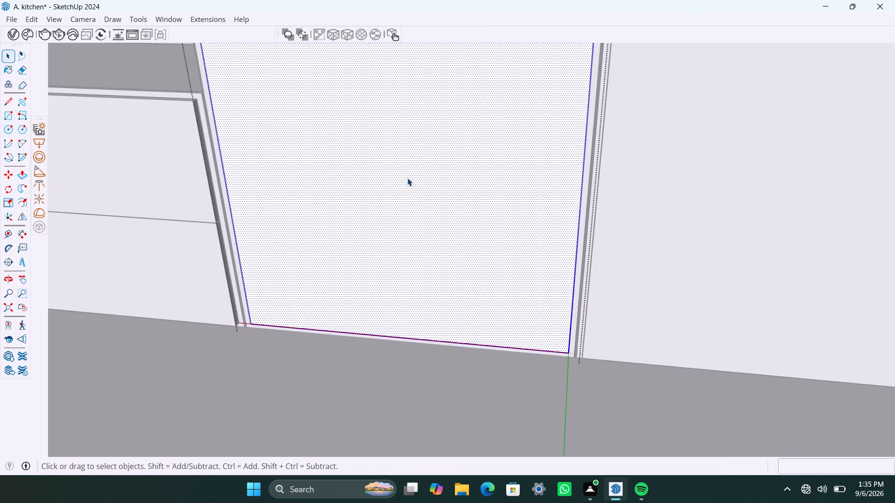
key("p")
left_click(407, 177)
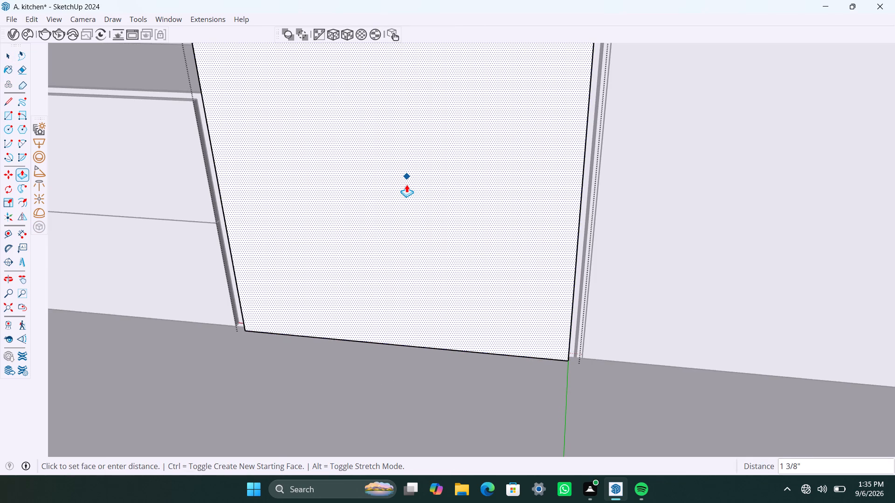
type("8mm")
key("Return")
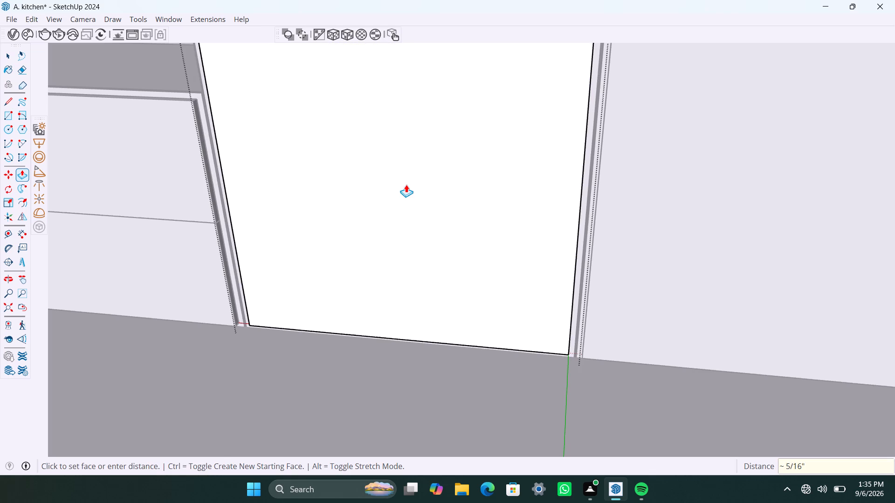
key("space")
scroll(367, 181, "down", 15)
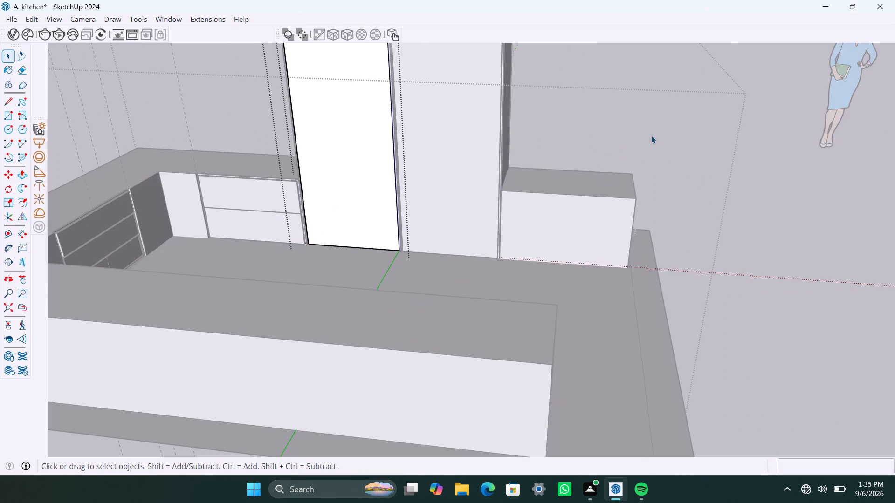
left_click(779, 143)
Extrude the top of the low counter block beside the tall unit up to the tall unit's top, about 4' 5".
scroll(384, 197, "down", 3)
middle_click_drag(381, 188, 381, 254, "shift")
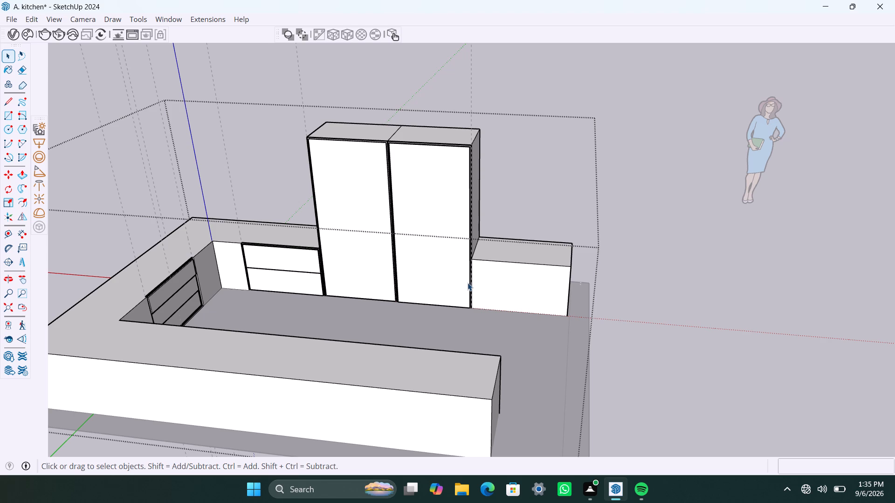
triple_click(509, 251)
left_click(509, 252)
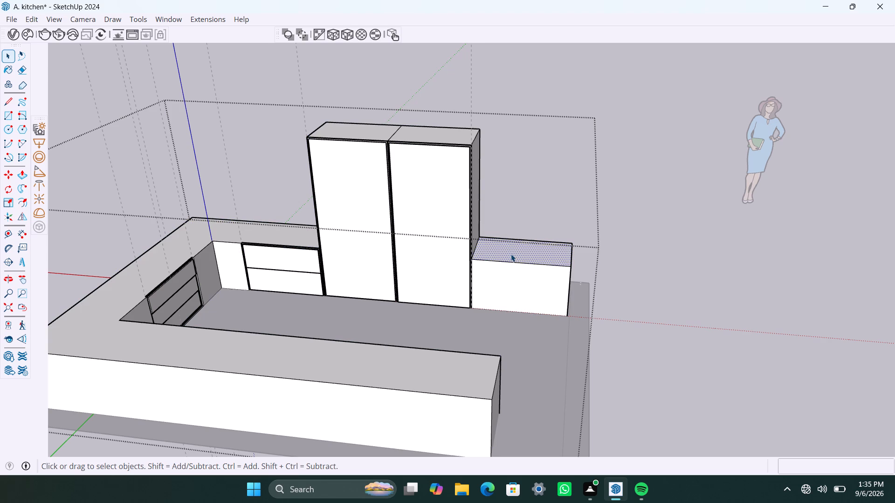
key("p")
left_click(511, 255)
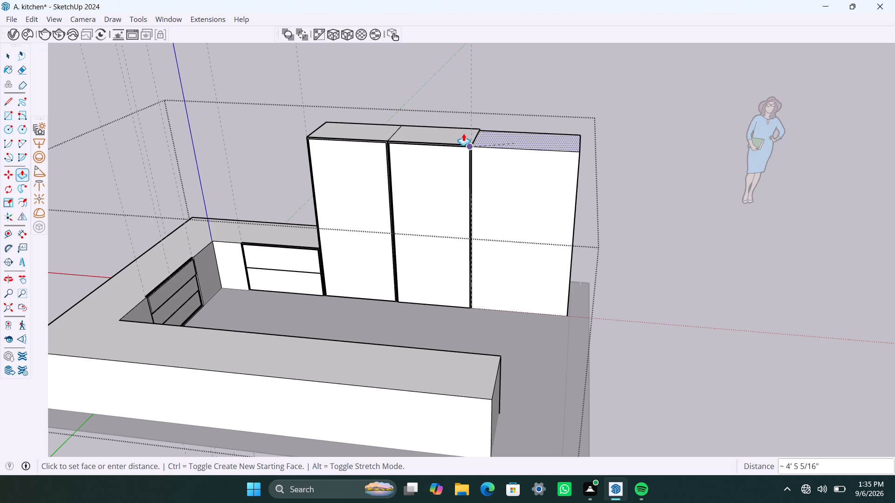
left_click(463, 133)
key("space")
left_click(698, 170)
Offset the front face of the raised end block 2.5 mm inward.
left_click(516, 188)
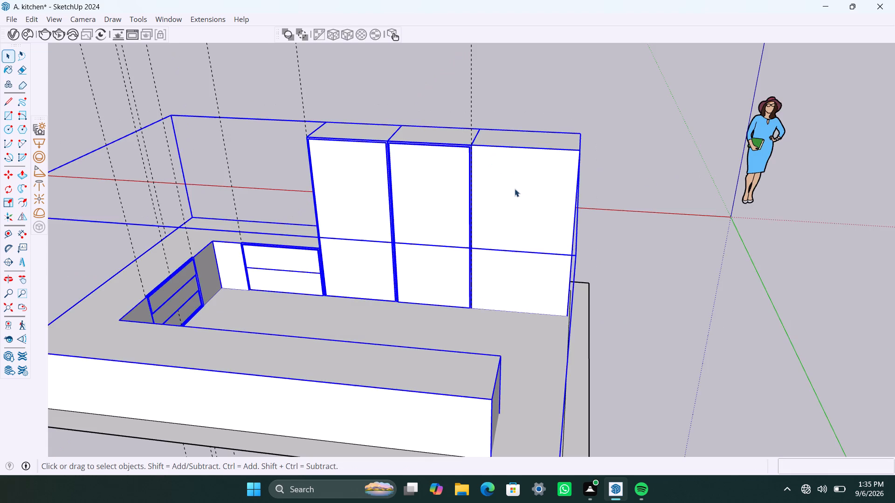
scroll(511, 194, "up", 4)
double_click(503, 185)
left_click(495, 175)
scroll(485, 169, "up", 3)
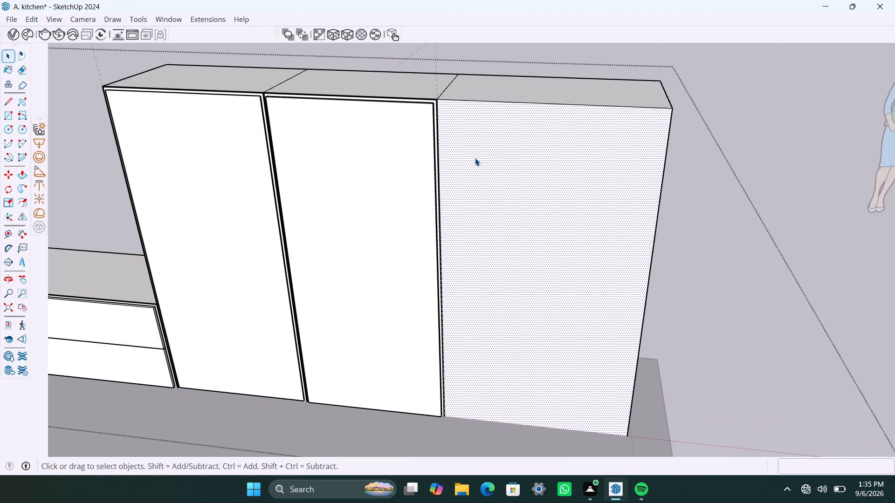
key("f")
left_click(469, 149)
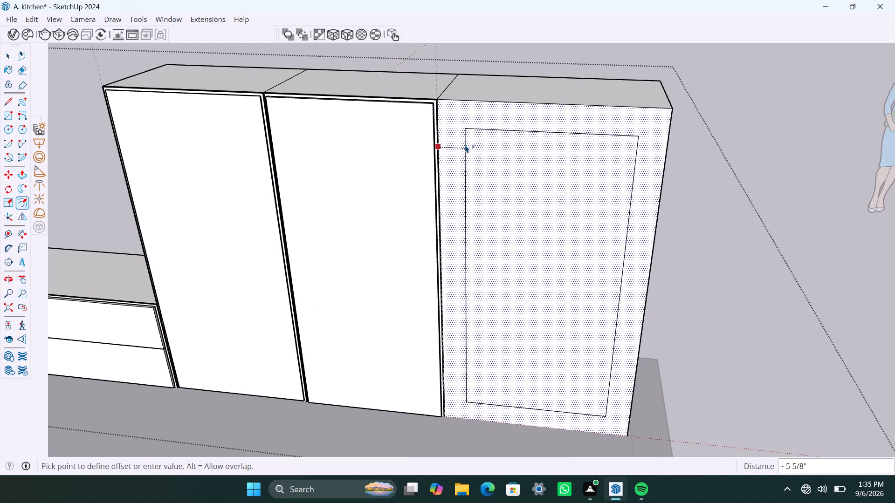
key("2")
type(".5mm")
key("Return")
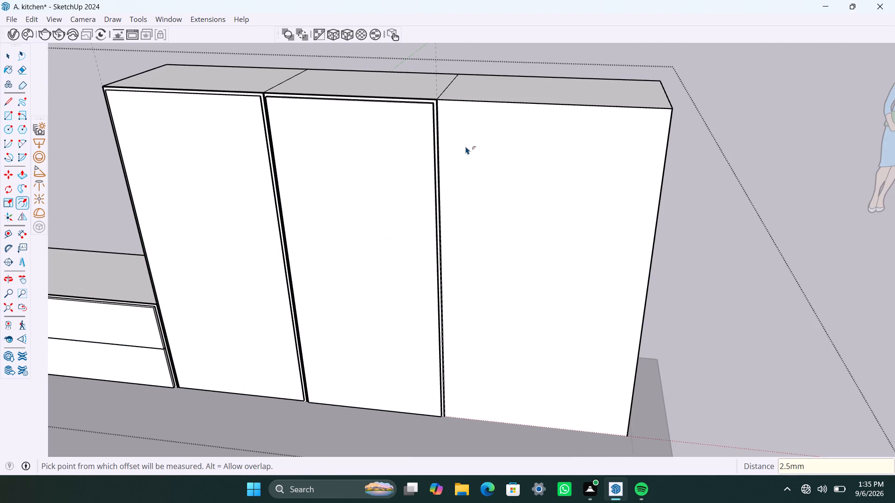
Offset the end block's inner front face a further 18 mm inward for the cabinet frame.
left_click(468, 144)
type("18")
type("mm")
key("Return")
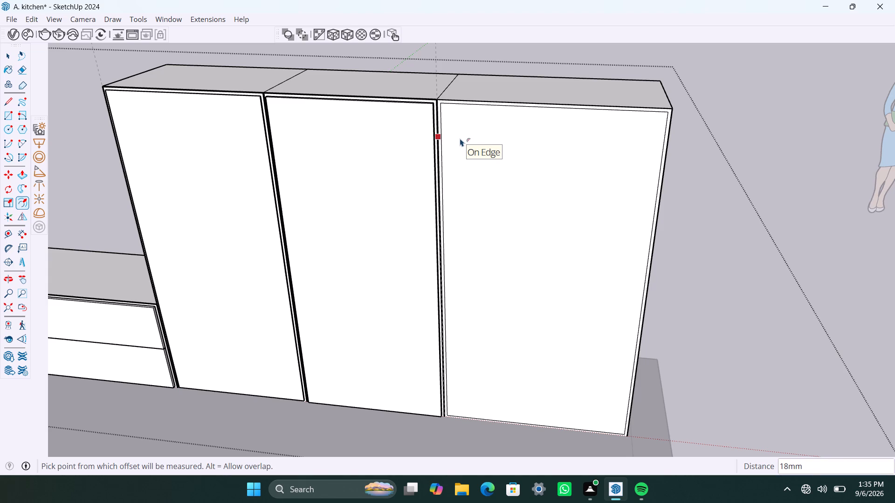
Delete the thin 2.5 mm border face around the end block's front.
scroll(458, 121, "up", 8)
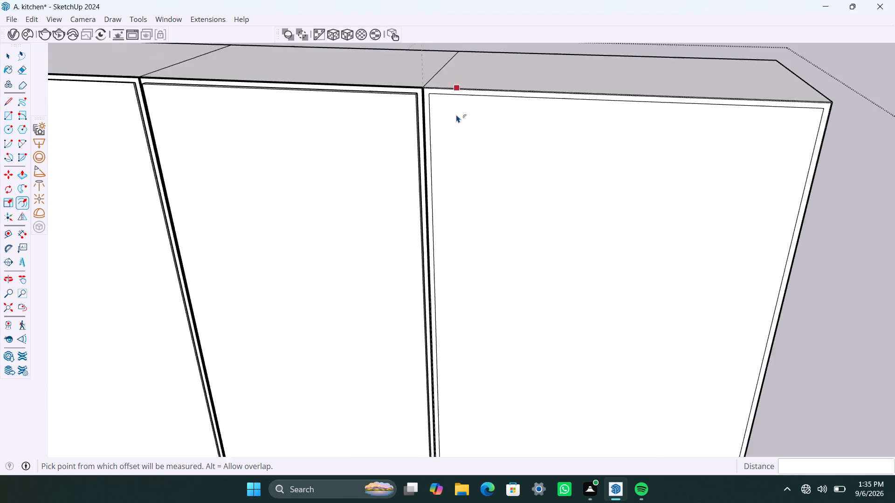
scroll(456, 115, "up", 4)
scroll(416, 89, "up", 20)
scroll(416, 89, "up", 2)
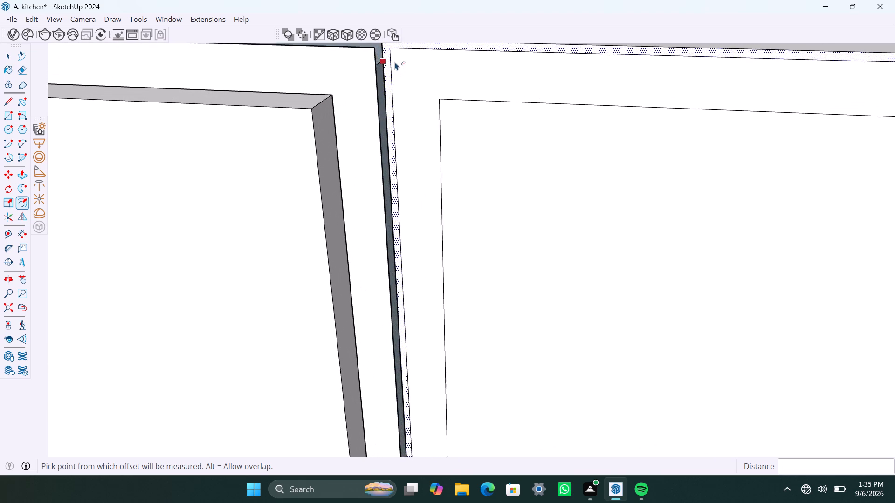
scroll(395, 62, "up", 8)
key("Delete")
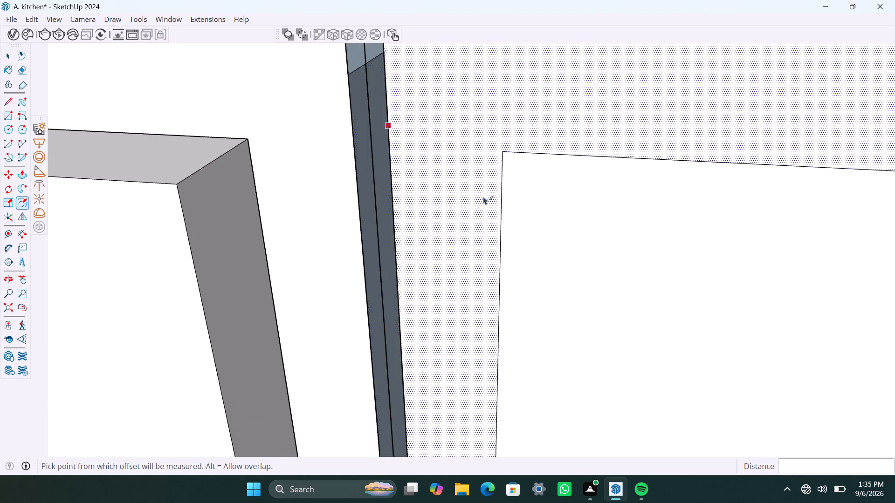
Push the end block's inner front face back 1' 8" to hollow out the cabinet.
scroll(483, 242, "down", 20)
scroll(483, 242, "down", 20)
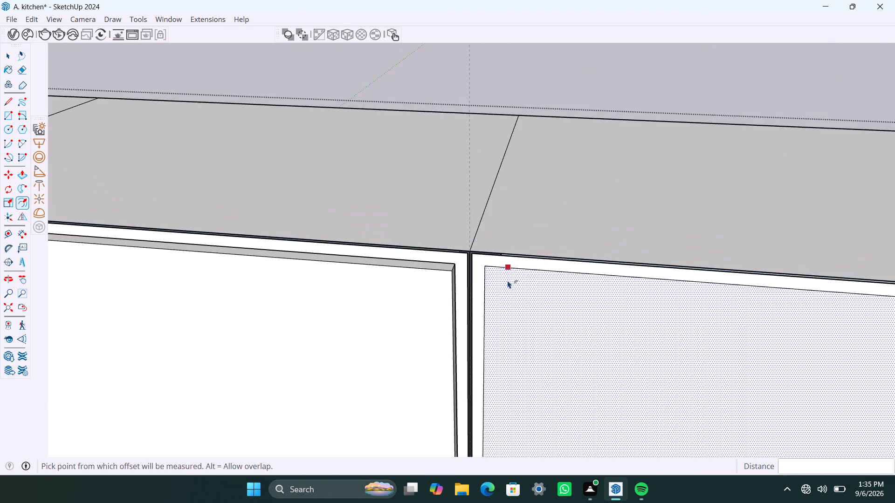
middle_click_drag(506, 276, 472, 183)
left_click(497, 262)
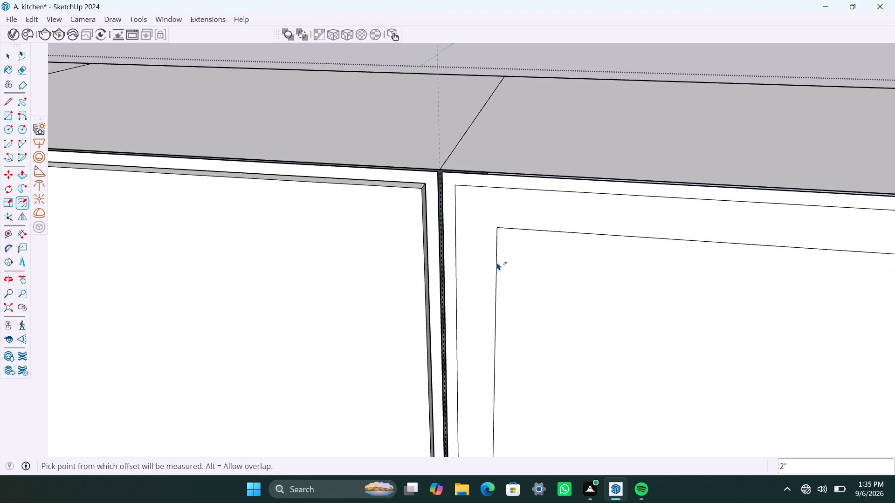
key("ctrl+z")
key("p")
left_click(496, 260)
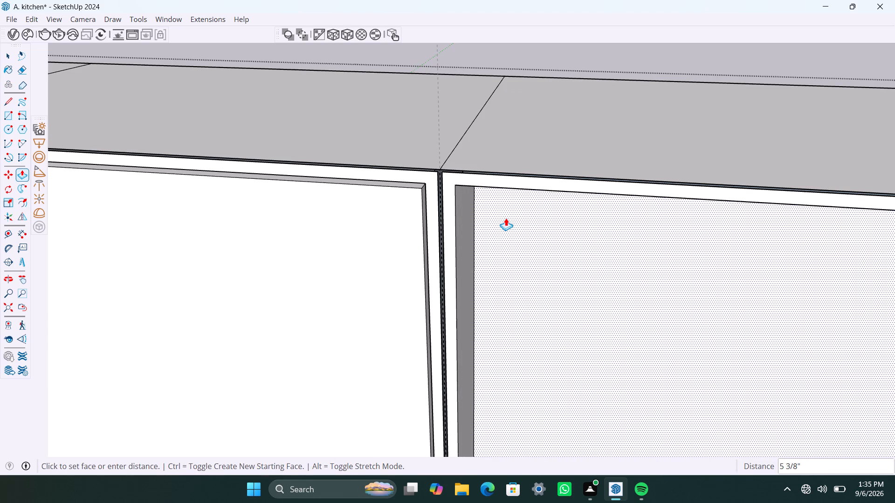
type("1'")
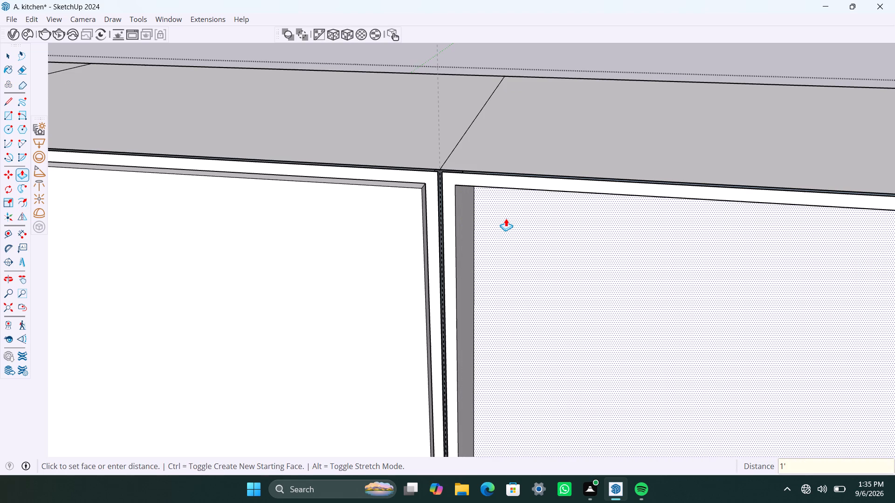
type("8\"")
key("Return")
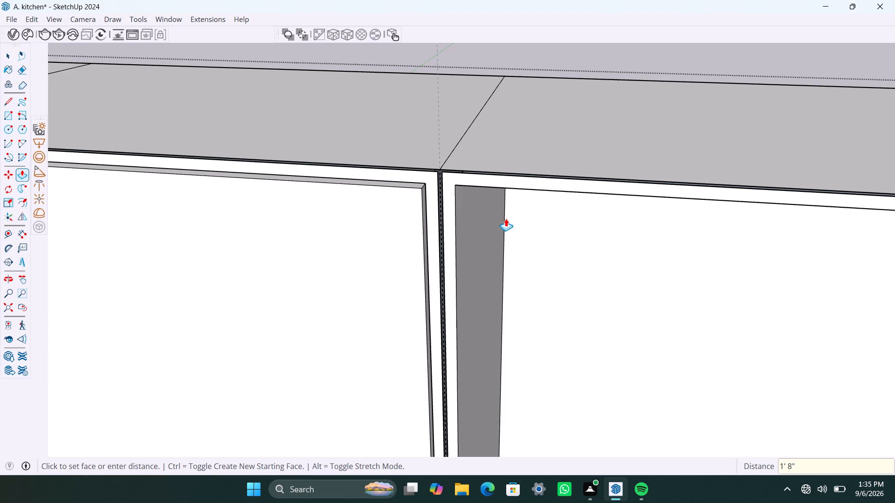
key("space")
Copy the floor face of the hollowed end cabinet 1' straight up as the base for a shelf.
scroll(484, 201, "down", 18)
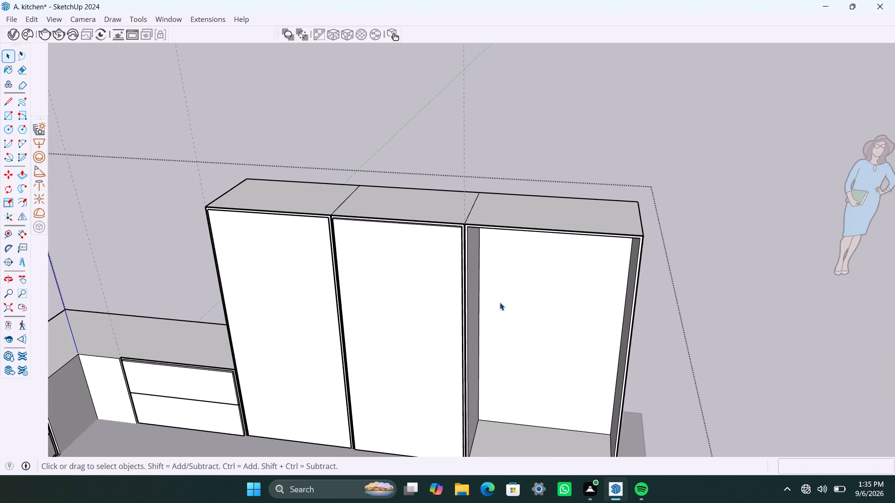
middle_click_drag(502, 305, 531, 235)
scroll(526, 252, "down", 4)
middle_click_drag(523, 317, 523, 367)
scroll(529, 367, "up", 2)
middle_click_drag(526, 367, 502, 344)
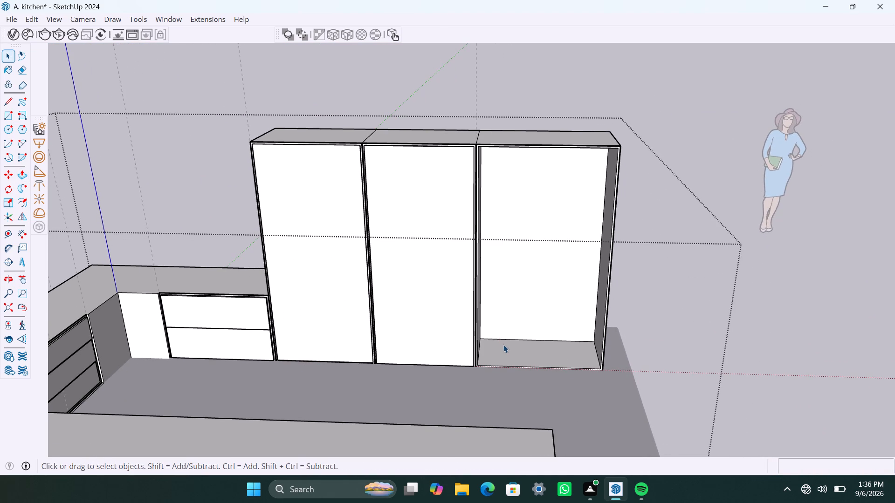
scroll(510, 360, "up", 2)
left_click(504, 360)
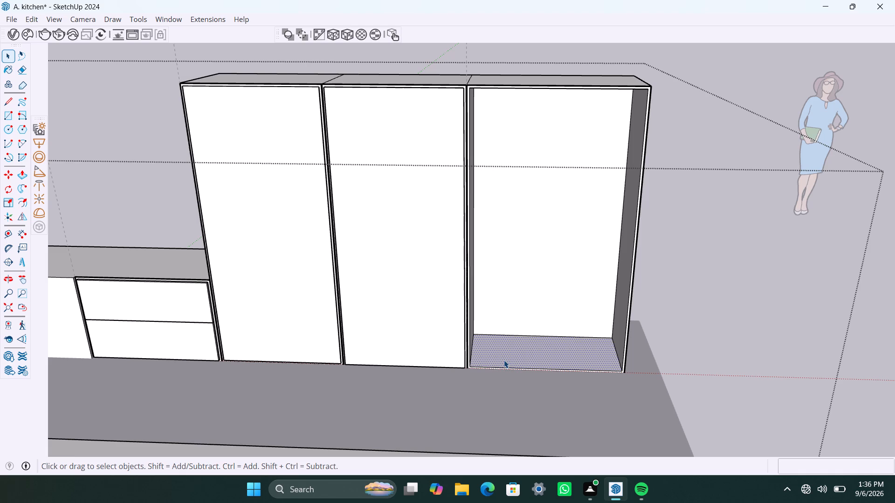
double_click(503, 360)
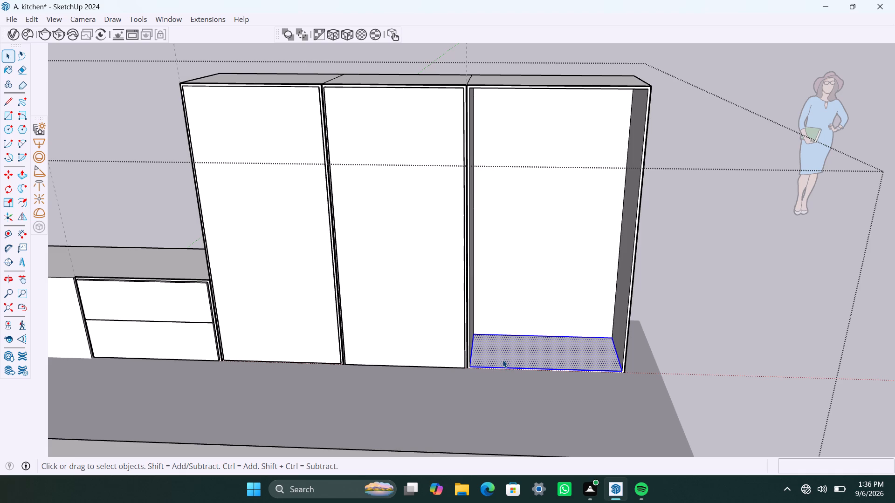
key("m")
left_click(479, 333)
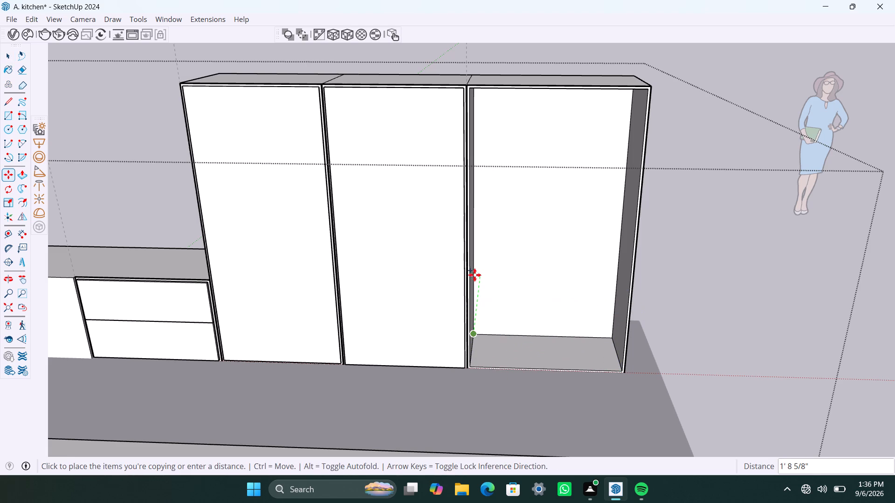
type("1'")
key("Return")
key("space")
Group the copied shelf face and extrude it 9 mm with Push/Pull inside the group.
right_click(484, 314)
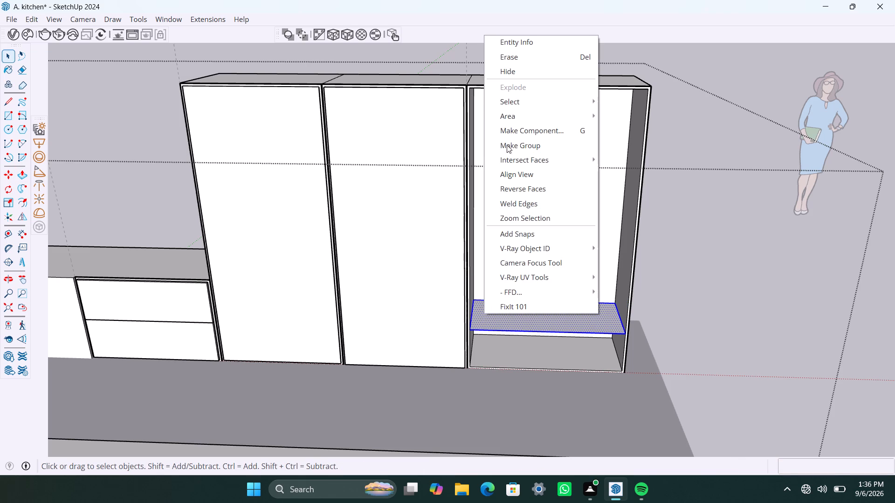
left_click(512, 143)
triple_click(524, 319)
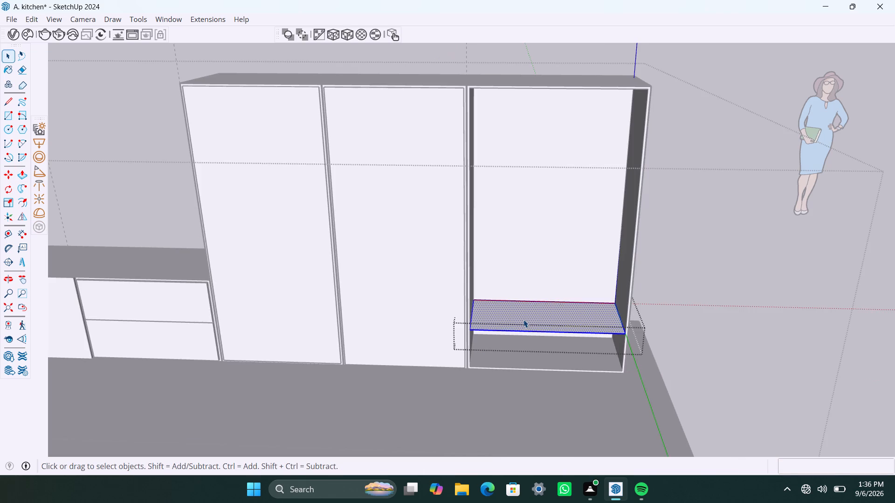
scroll(523, 319, "up", 1)
key("p")
left_click(523, 316)
type("9mm")
key("Return")
scroll(521, 313, "down", 1)
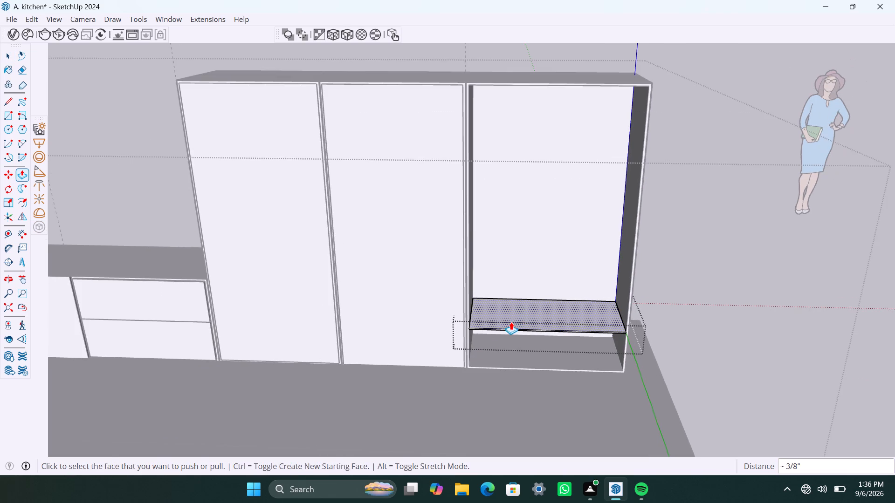
Extrude the underside of the shelf a further 9 mm downward.
middle_click_drag(514, 314, 465, 255)
scroll(493, 271, "up", 9)
middle_click_drag(479, 252, 463, 226)
scroll(522, 301, "down", 2)
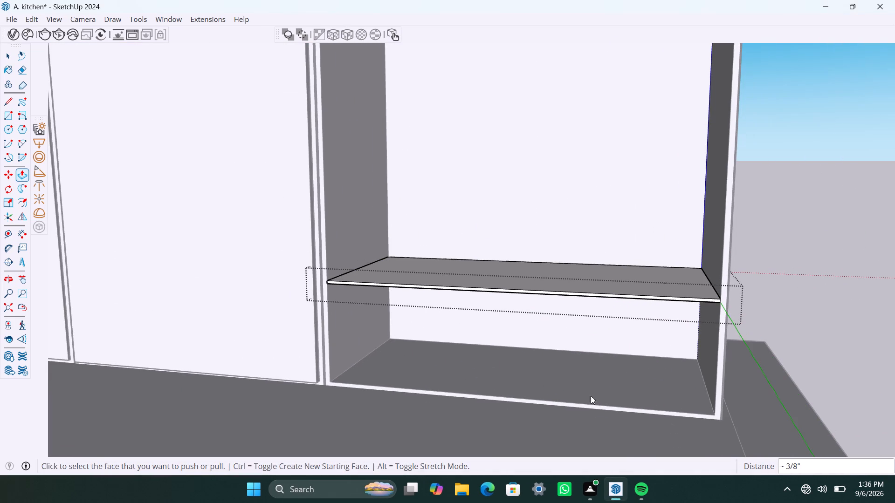
left_click(686, 367)
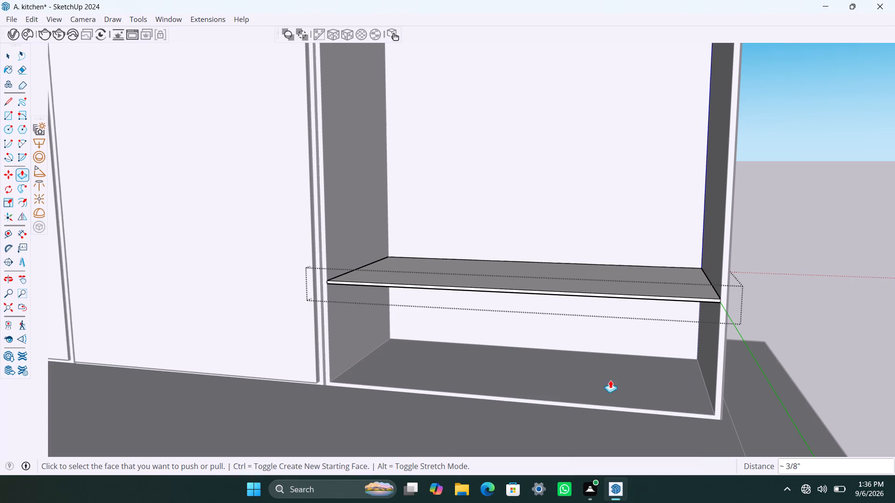
scroll(546, 306, "up", 2)
middle_click_drag(532, 297, 498, 222)
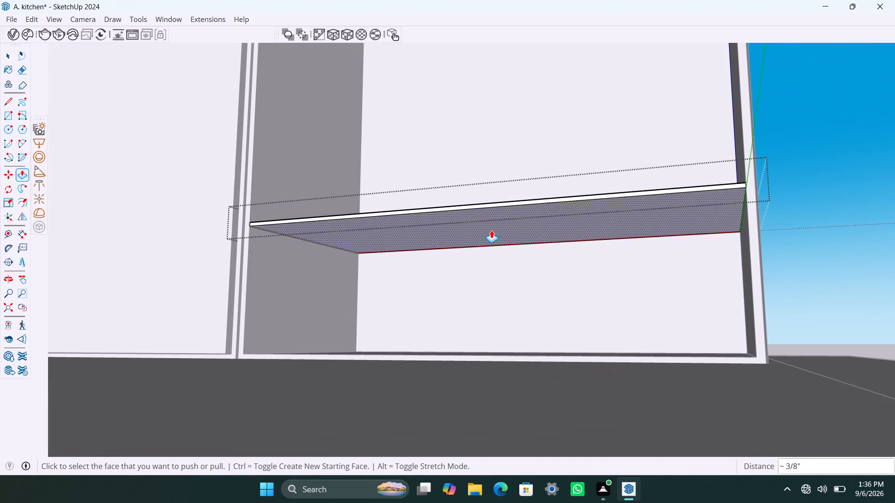
left_click(491, 230)
key("9")
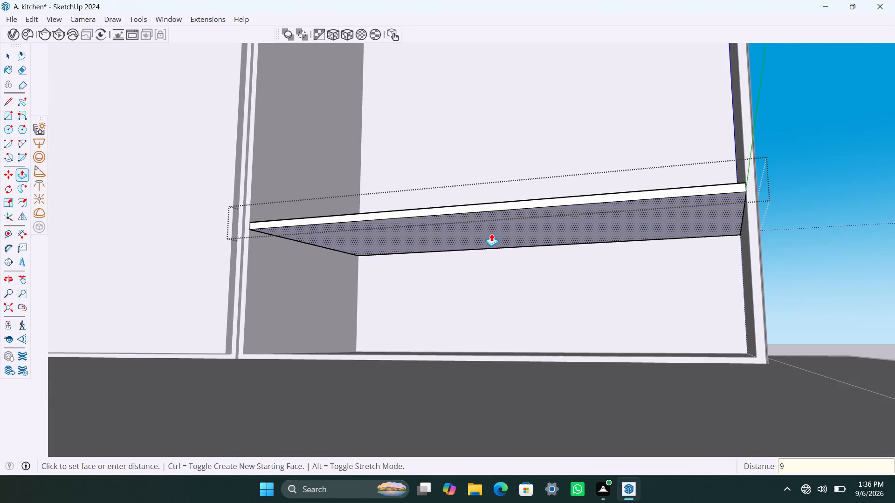
type("mm")
key("Return")
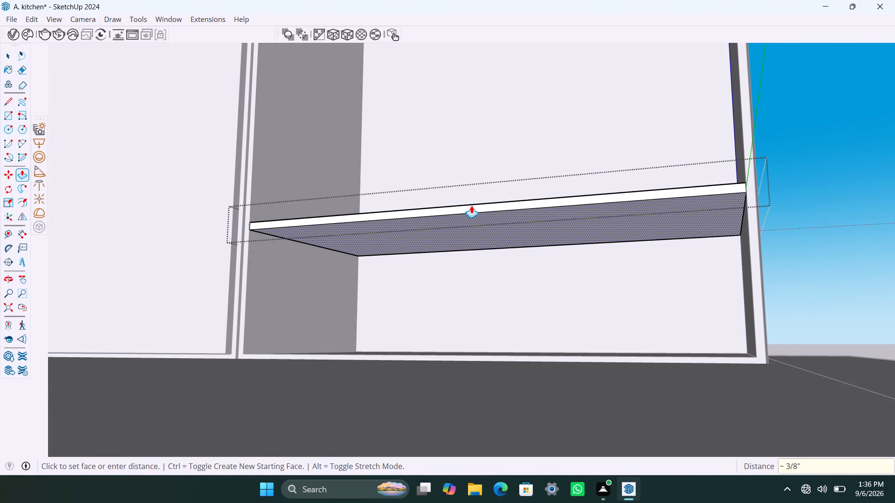
Push the shelf's front edge face back 2" from the cabinet front and close the group.
left_click(471, 205)
key("2")
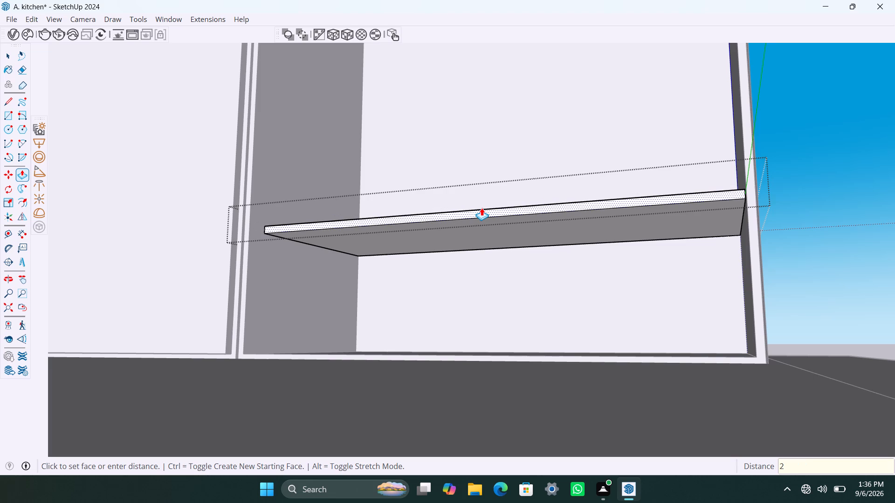
key("shift+quotedbl")
key("Return")
key("space")
left_click(797, 166)
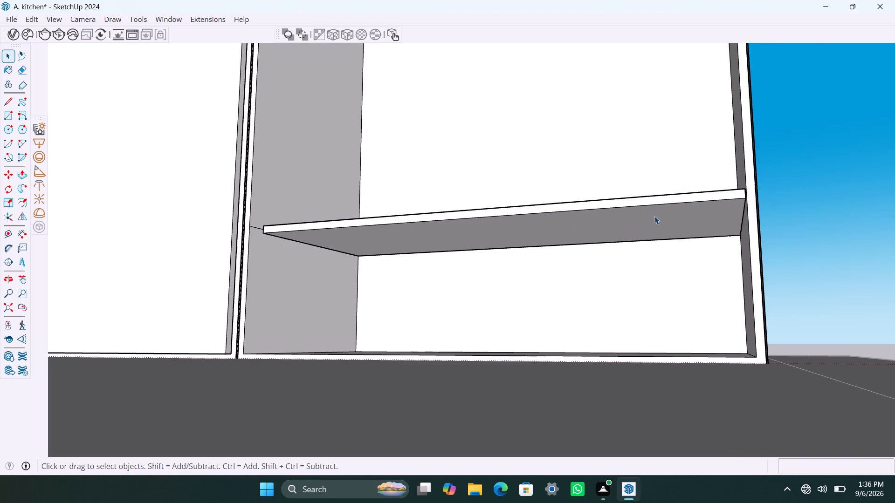
Delete the stray line in front of the shelf on the side panel adjoining the middle cabinet.
scroll(269, 238, "up", 2)
scroll(227, 224, "up", 4)
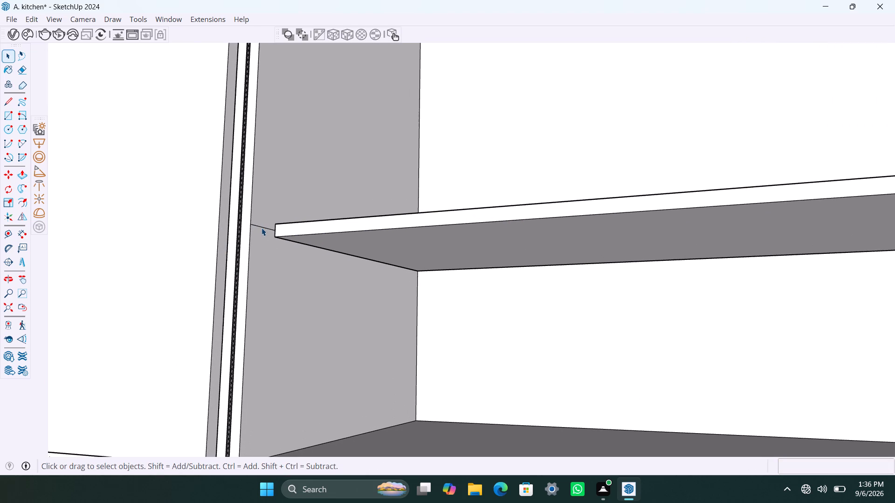
left_click(262, 227)
key("Delete")
Delete the stray line in front of the shelf on the end cabinet's outer side panel.
scroll(316, 258, "down", 9)
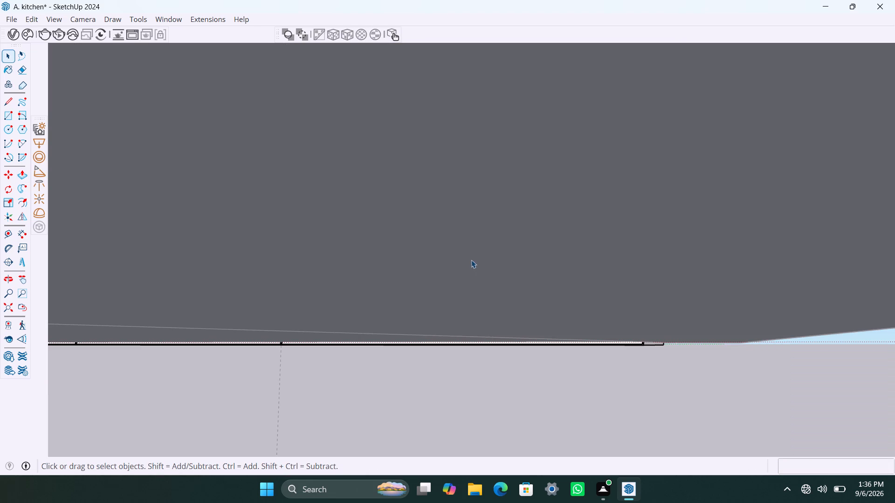
left_click(6, 303)
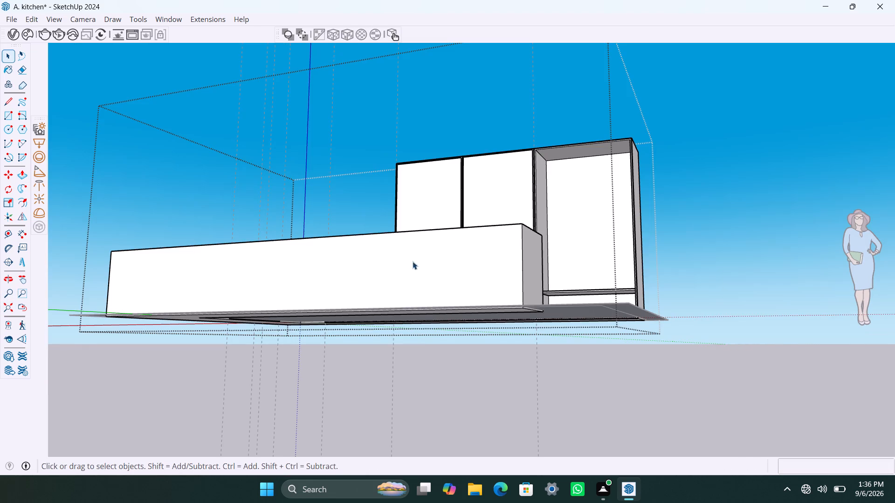
middle_click_drag(551, 283, 663, 406)
scroll(615, 293, "up", 7)
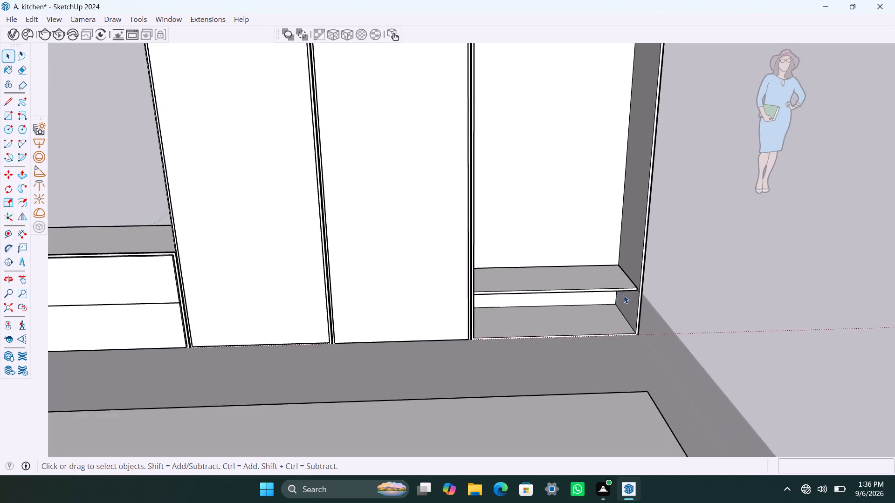
middle_click_drag(625, 310, 654, 326)
scroll(668, 311, "up", 12)
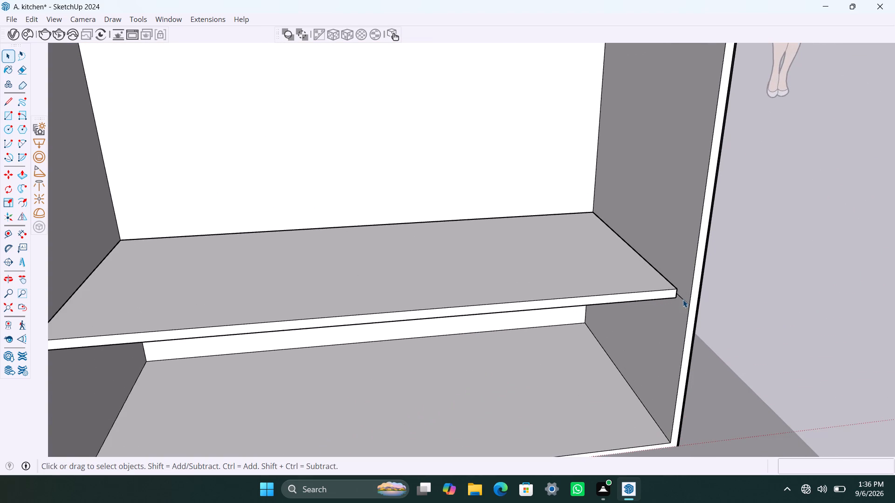
left_click(683, 299)
key("Delete")
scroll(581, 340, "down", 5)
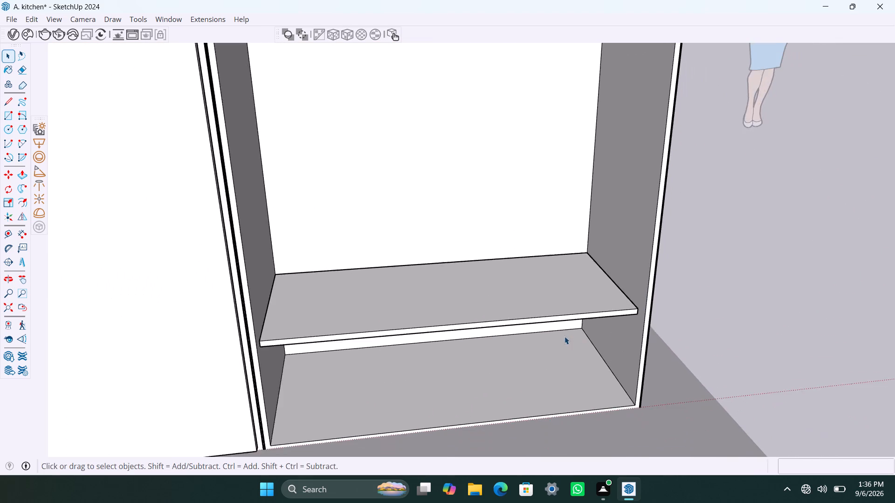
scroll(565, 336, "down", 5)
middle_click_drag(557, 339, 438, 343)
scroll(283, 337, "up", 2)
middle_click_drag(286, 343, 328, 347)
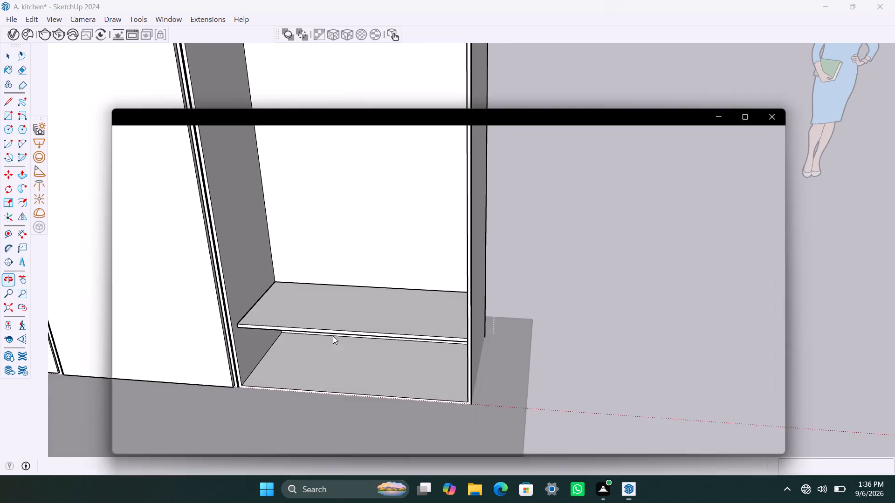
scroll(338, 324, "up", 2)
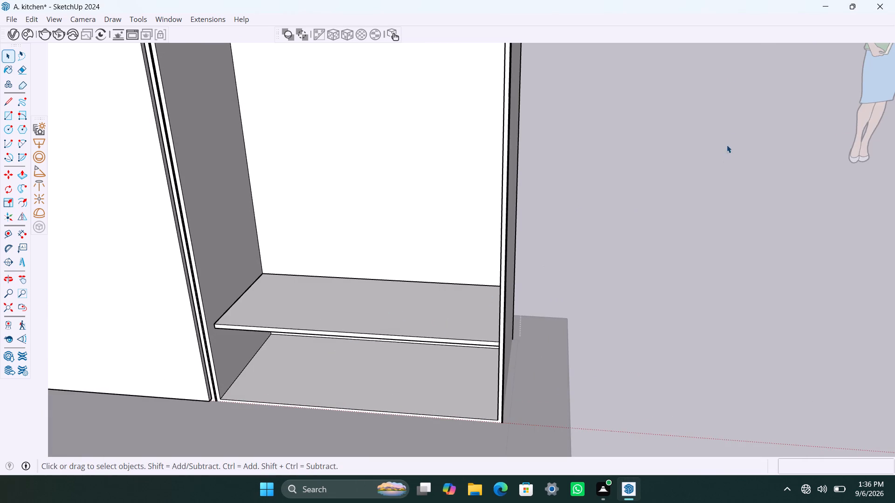
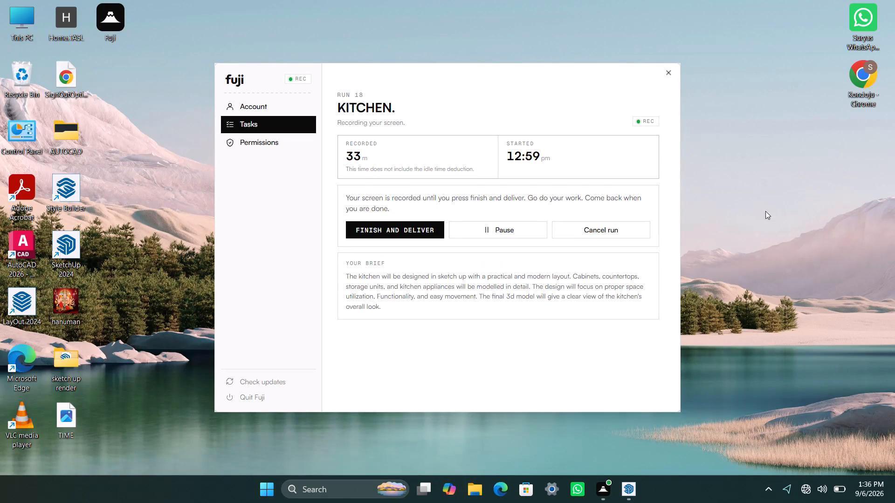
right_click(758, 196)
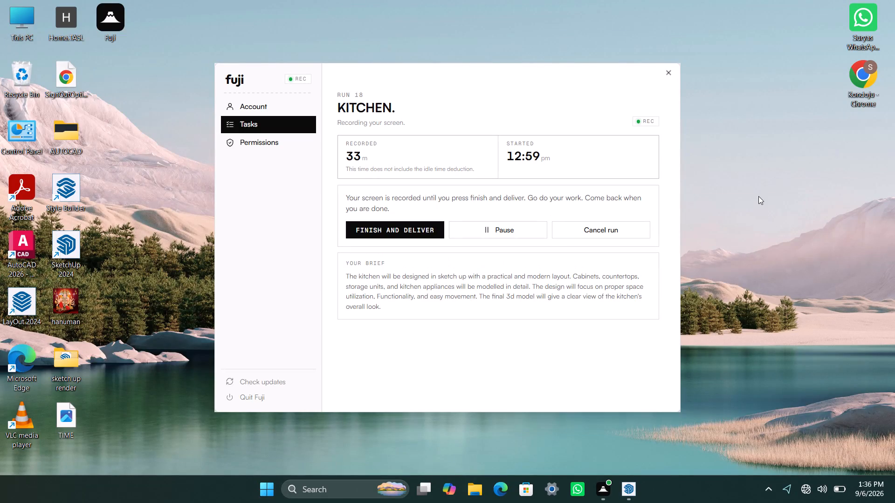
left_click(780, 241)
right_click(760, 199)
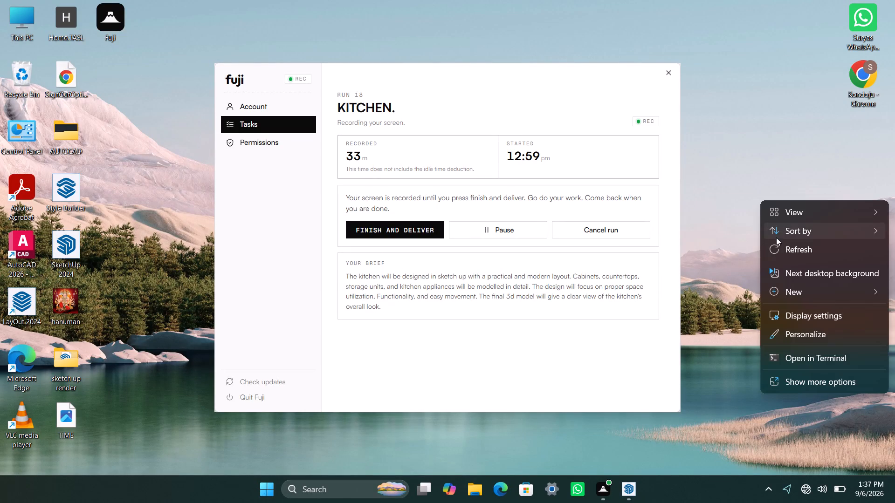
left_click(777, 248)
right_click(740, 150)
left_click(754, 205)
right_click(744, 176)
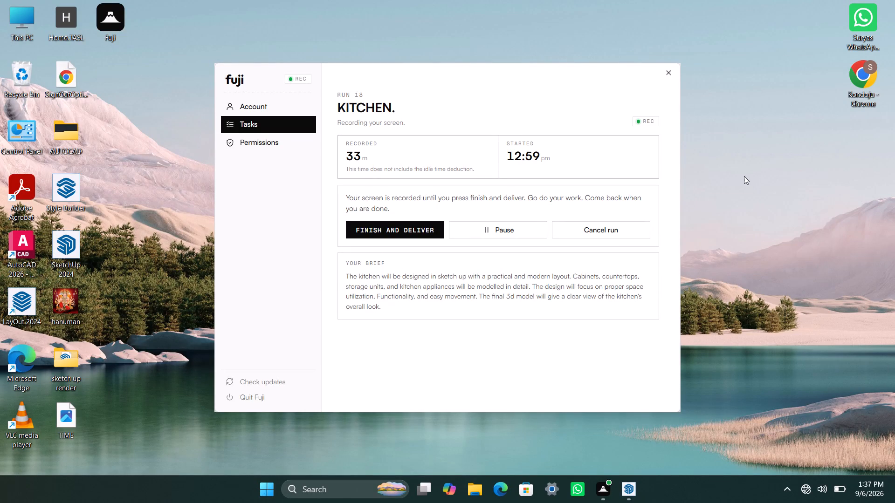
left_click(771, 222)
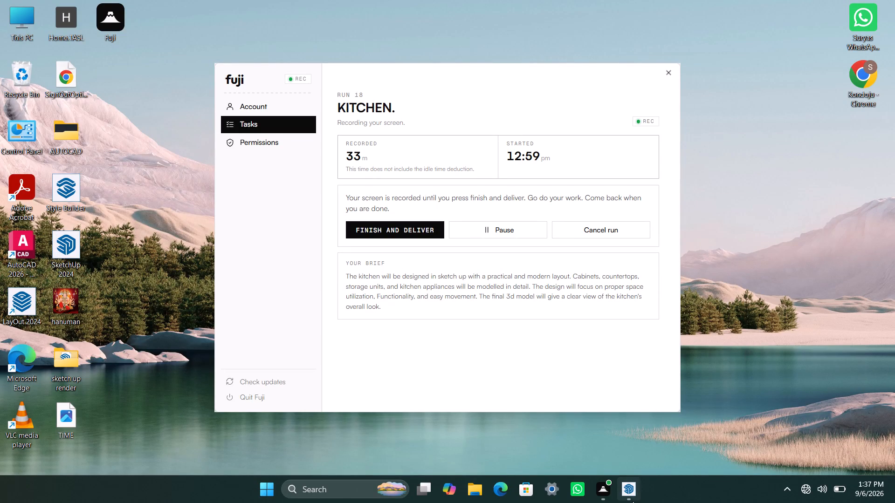
Switch to SketchUp and copy the end cabinet's shelf straight up 5' 7 1/4" to the cabinet top.
left_click(629, 497)
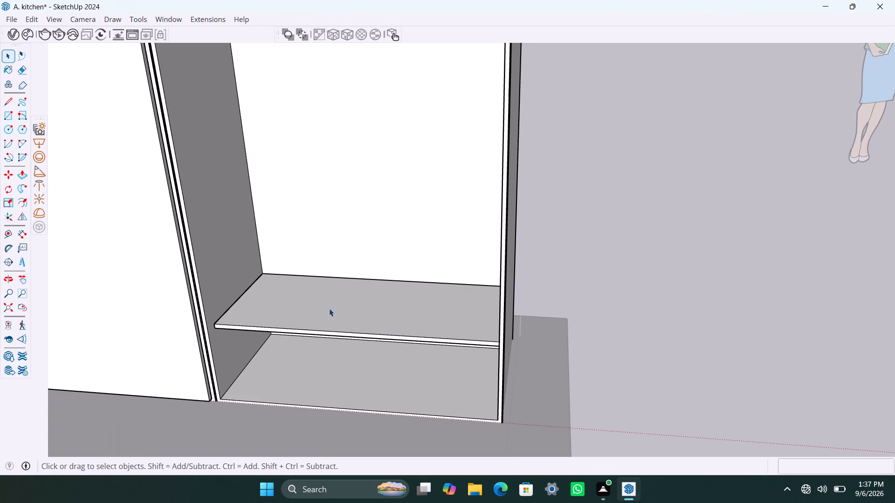
left_click(289, 290)
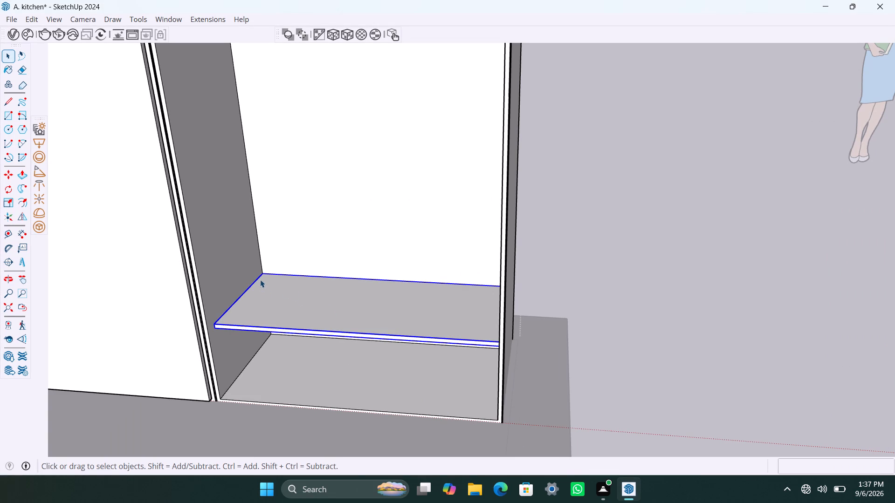
key("m")
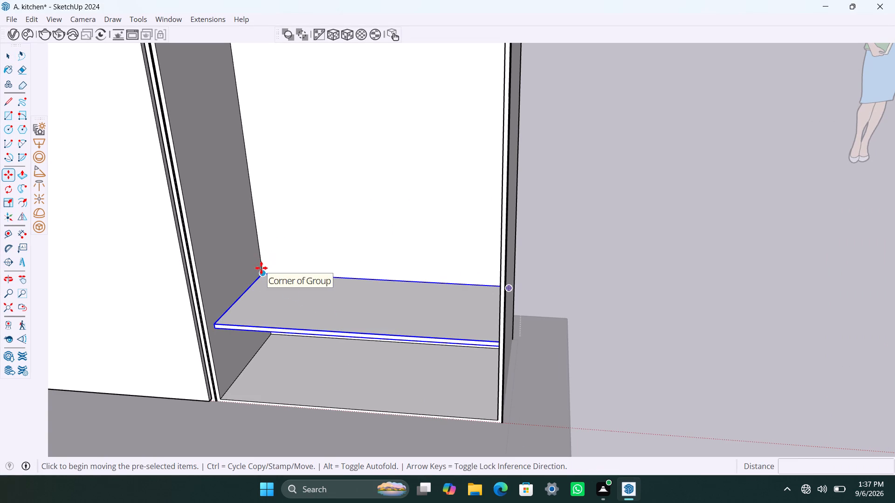
left_click(261, 269)
scroll(248, 221, "down", 3)
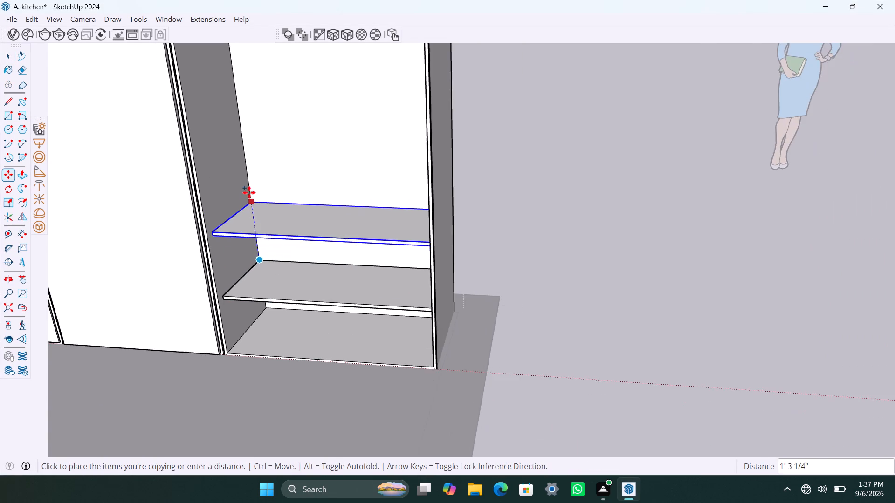
scroll(248, 190, "down", 6)
scroll(249, 148, "down", 2)
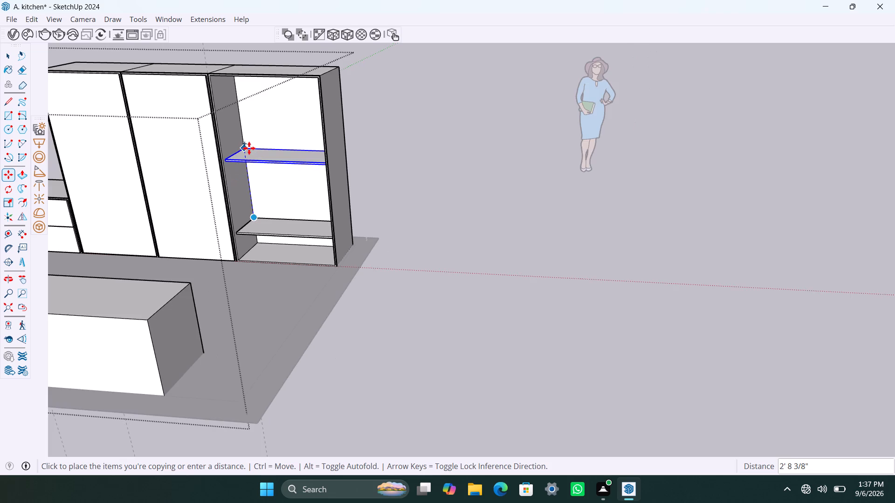
middle_click_drag(248, 149, 294, 258)
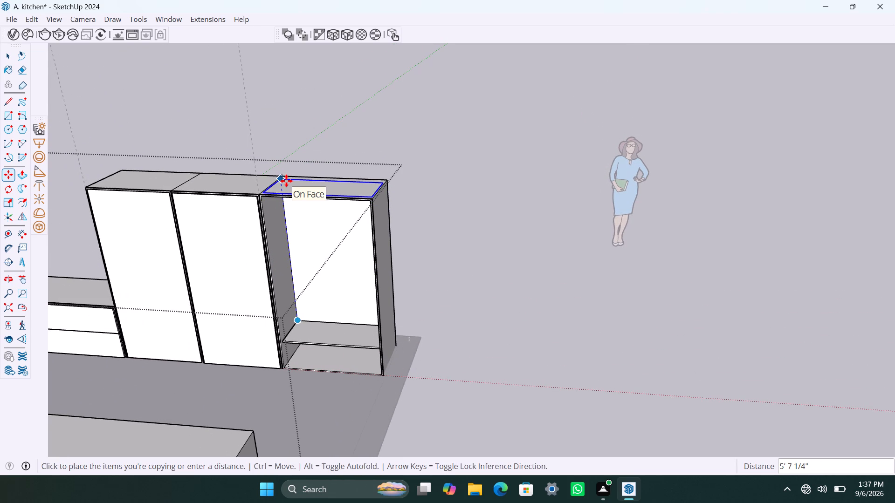
left_click(285, 181)
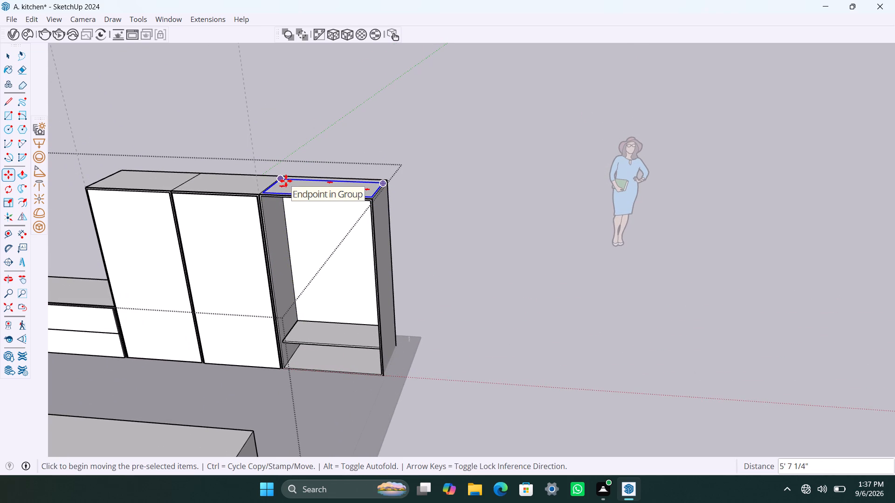
Copy the top shelf down about 6' 7 5/8" to the cabinet floor and divide the distance into three equal spacings.
key("m")
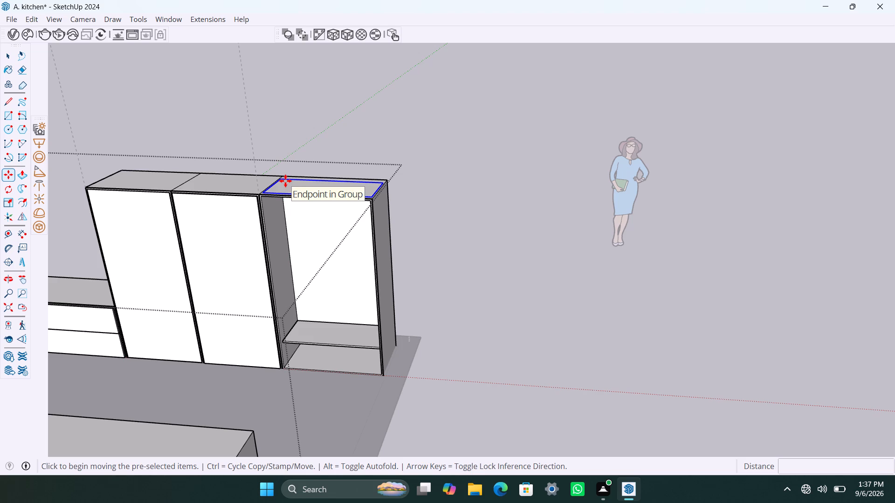
left_click(285, 181)
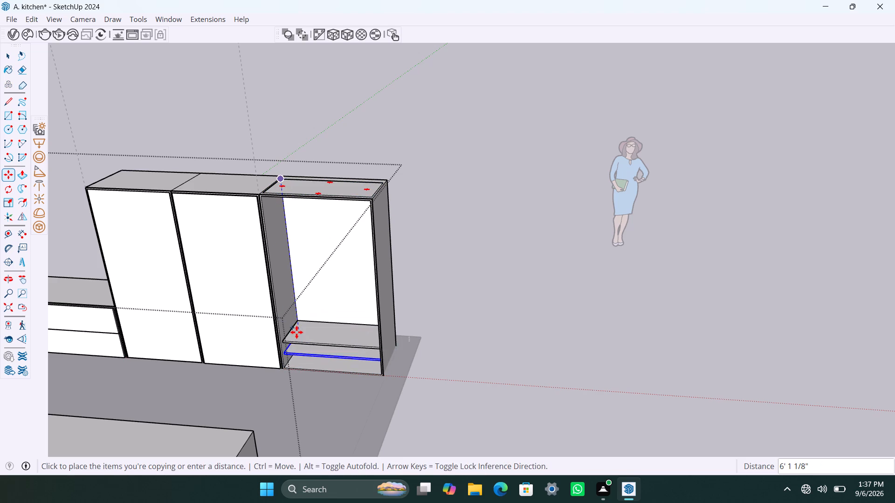
scroll(296, 333, "up", 7)
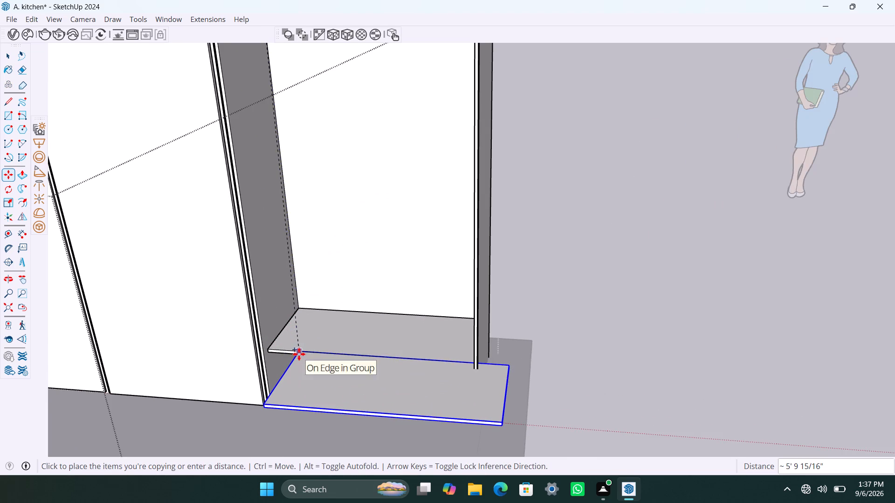
scroll(298, 351, "up", 2)
middle_click_drag(296, 339, 311, 254)
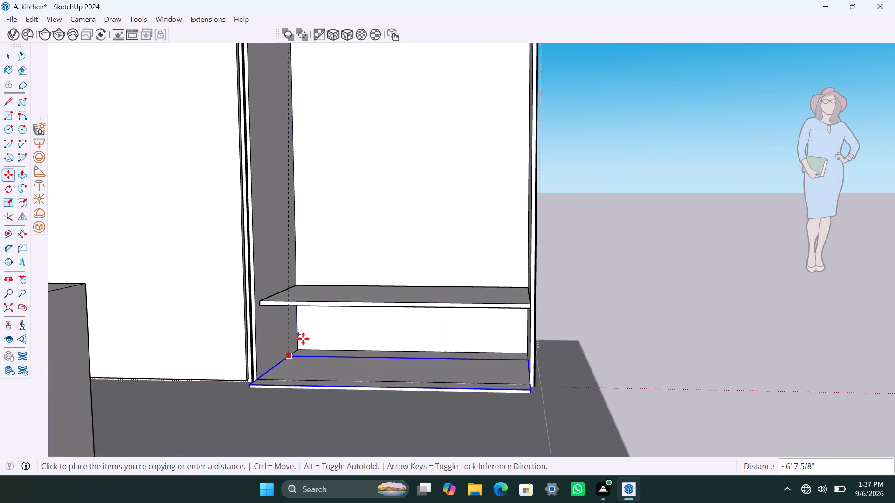
left_click(303, 351)
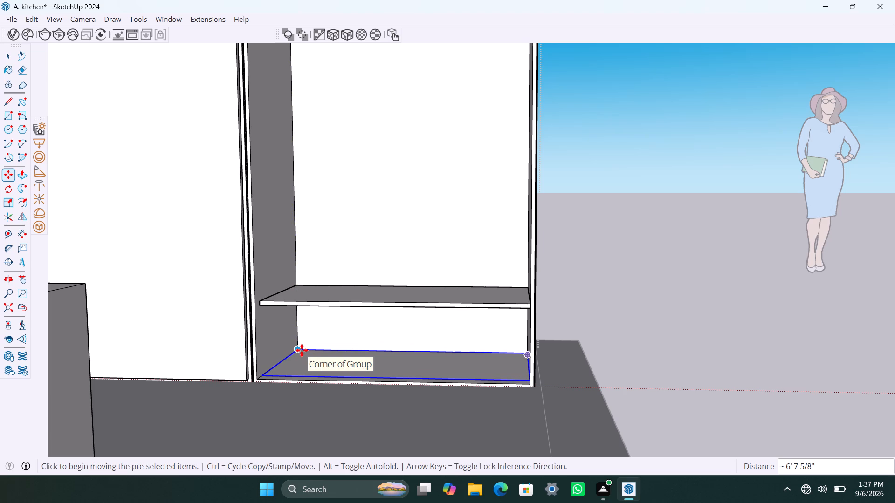
key("slash")
key("3")
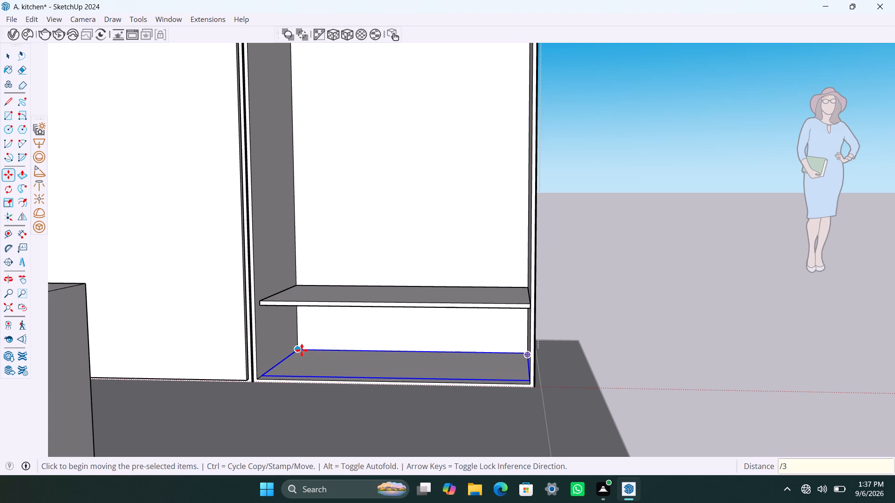
key("Return")
key("space")
Delete the original lowest shelf between the cabinet floor and the lower evenly spaced shelf.
left_click(365, 298)
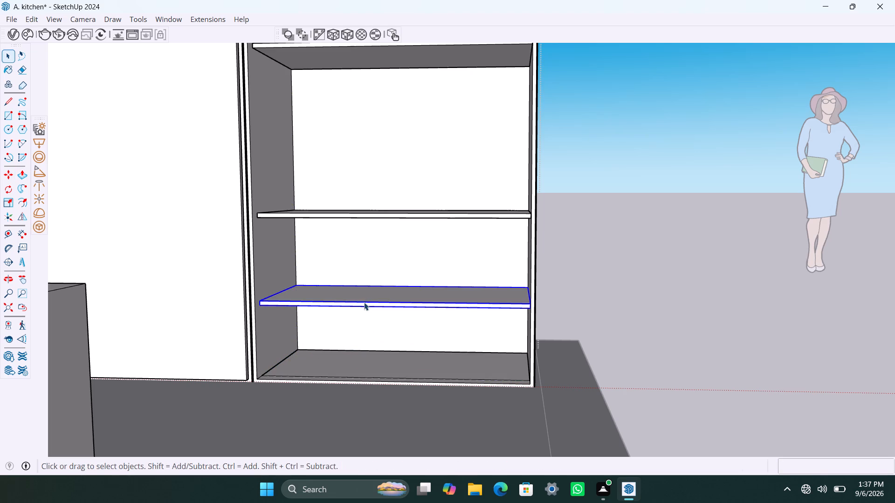
key("Delete")
Delete the stray line left by the removed shelf on the end cabinet's back panel.
scroll(358, 301, "up", 3)
left_click(353, 281)
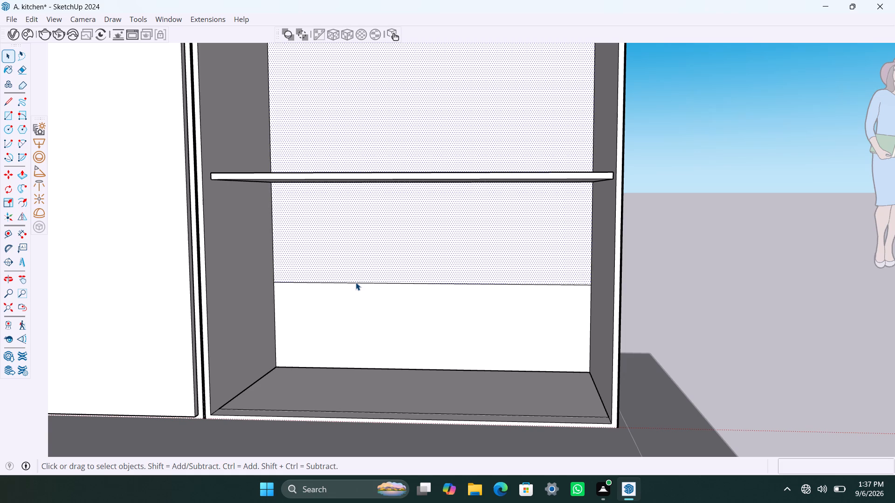
left_click(355, 282)
key("Delete")
Delete the extra shelf copy lying on the end cabinet's floor.
scroll(352, 293, "down", 3)
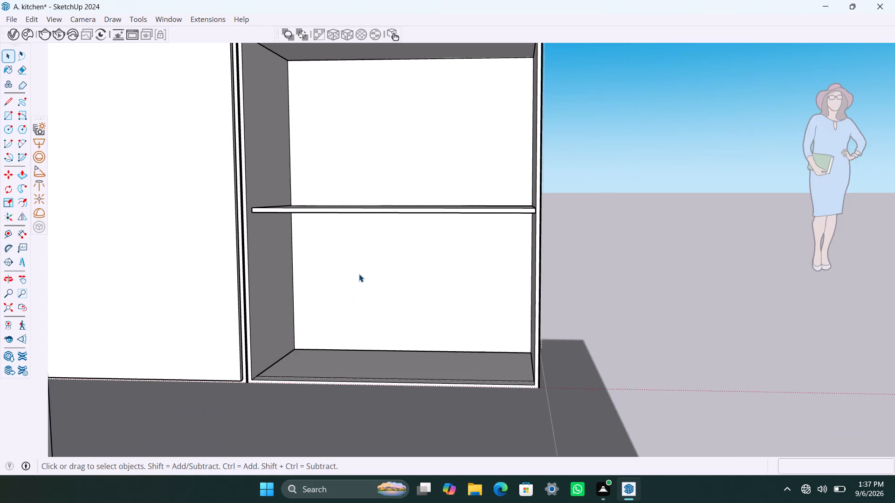
scroll(357, 260, "down", 6)
scroll(351, 203, "down", 3)
scroll(329, 170, "up", 1)
scroll(337, 160, "down", 2)
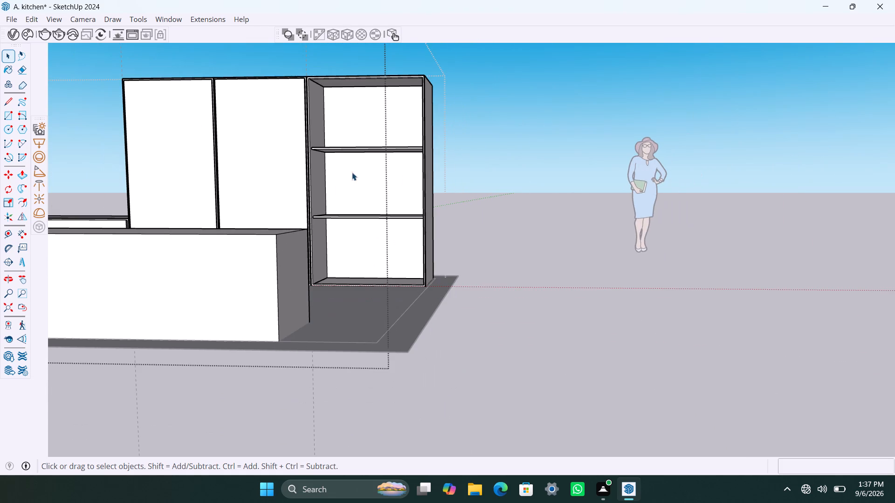
scroll(356, 288, "up", 2)
middle_click_drag(336, 286, 335, 353)
scroll(341, 319, "up", 7)
left_click(344, 317)
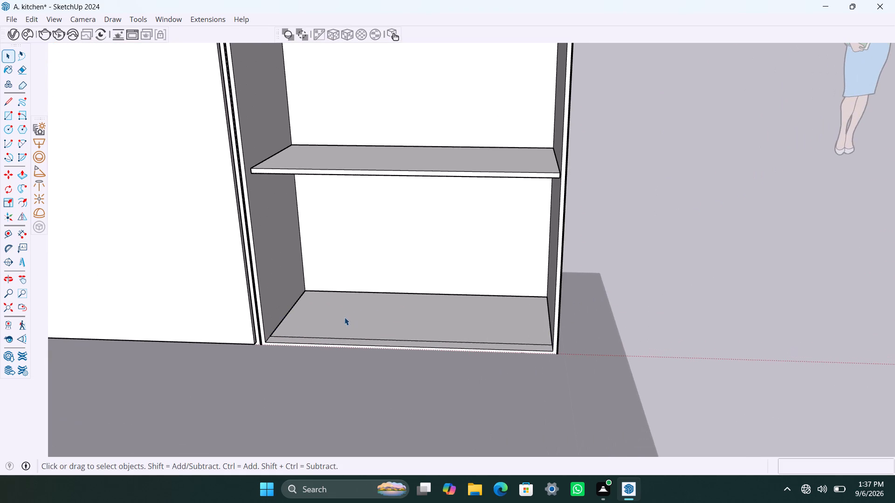
key("Delete")
Delete the extra shelf copy lying on top of the end cabinet.
scroll(327, 276, "down", 13)
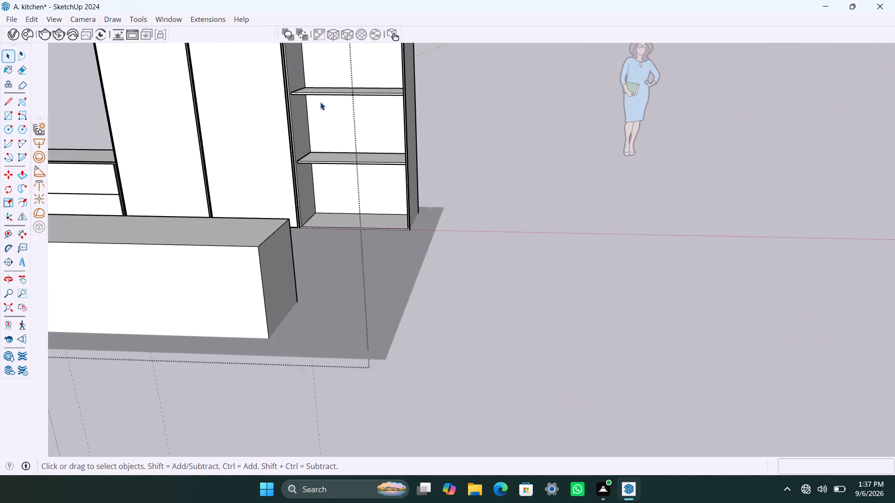
scroll(320, 102, "down", 2)
middle_click_drag(344, 112, 361, 190, "shift")
scroll(361, 131, "up", 4)
middle_click_drag(365, 141, 367, 184)
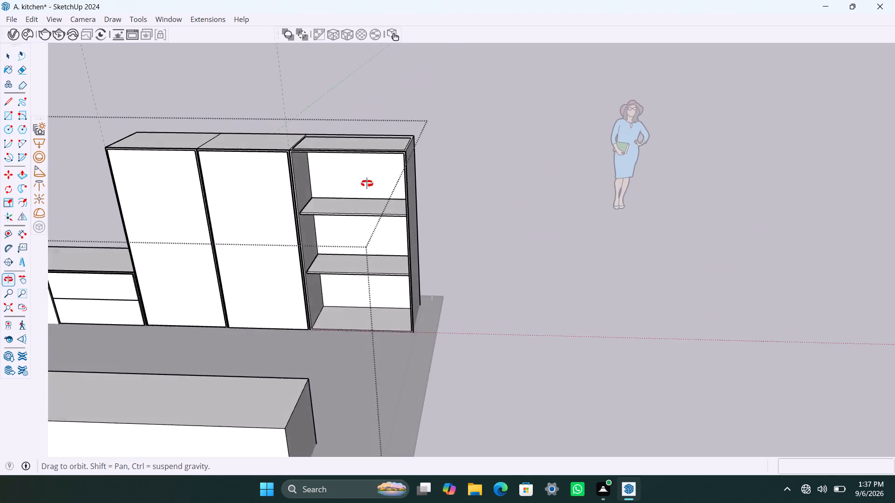
middle_click_drag(367, 184, 362, 216)
scroll(347, 184, "up", 7)
left_click(344, 166)
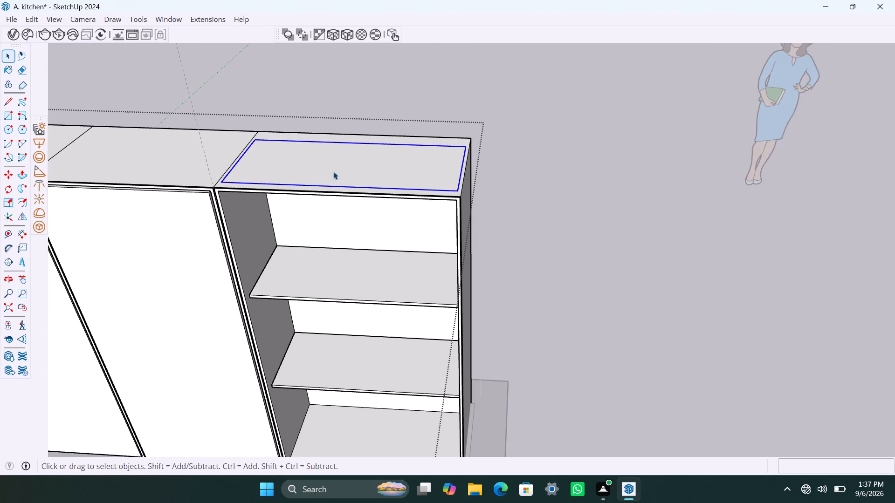
key("Delete")
Save the kitchen model.
scroll(304, 219, "down", 9)
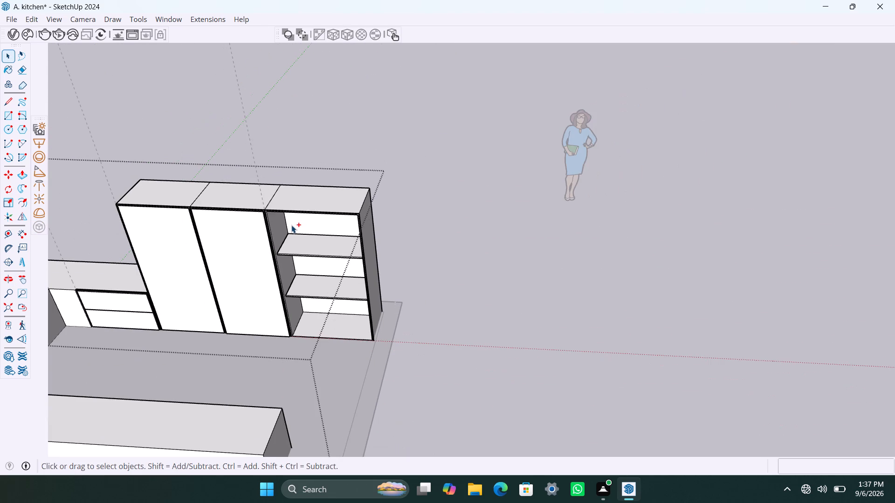
key("ctrl+s")
Draw a rectangle about 2' 1 7/16" by 3' 7 9/16" over the end cabinet's top compartment and delete the face covering the opening below.
scroll(288, 227, "up", 4)
middle_click_drag(281, 230, 301, 204)
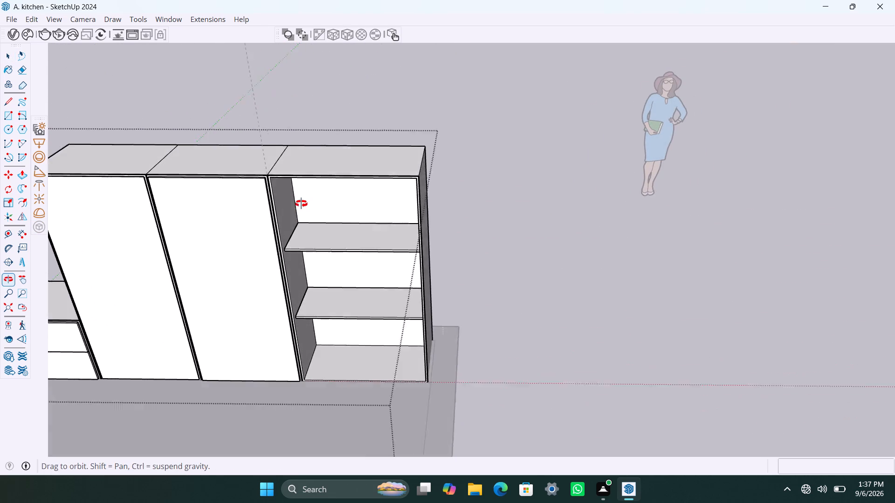
middle_click_drag(301, 204, 302, 203)
scroll(282, 174, "up", 8)
middle_click_drag(326, 194, 326, 186)
key("r")
scroll(277, 171, "up", 2)
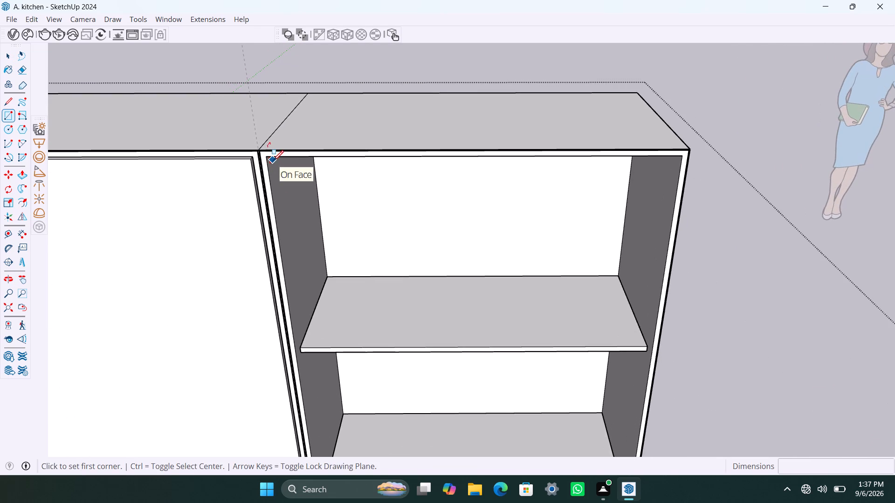
left_click(266, 158)
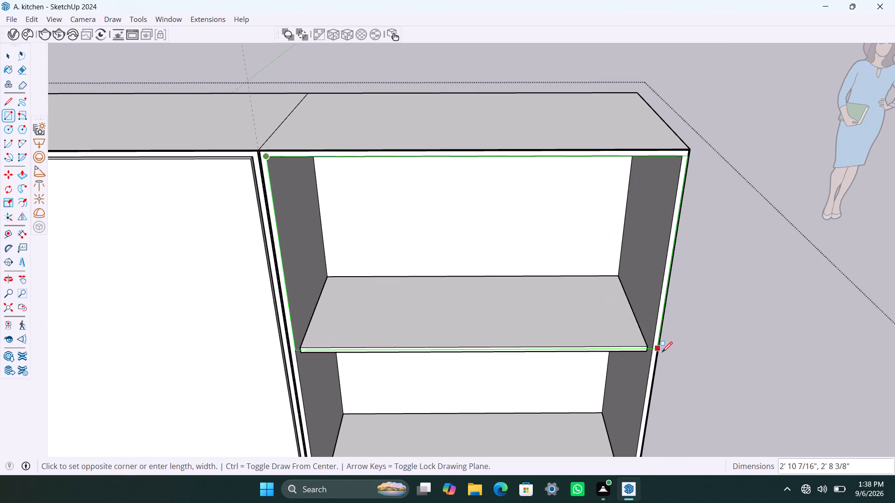
left_click(653, 354)
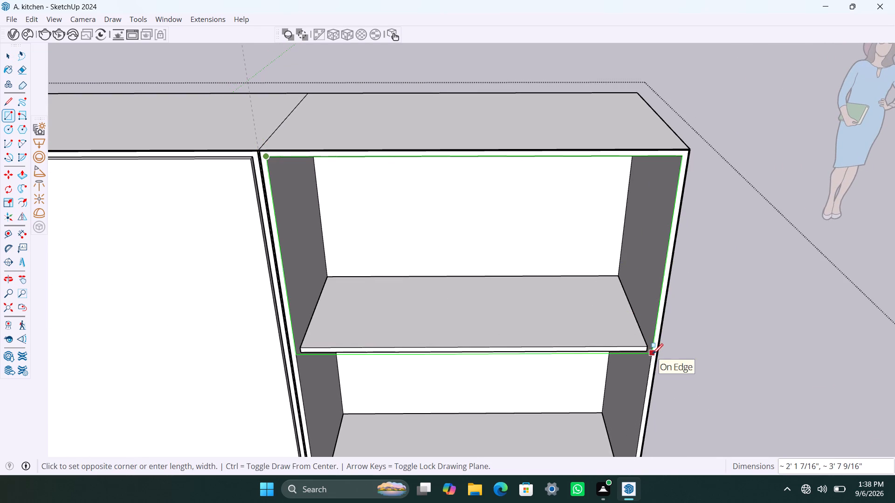
key("space")
left_click(566, 396)
key("Delete")
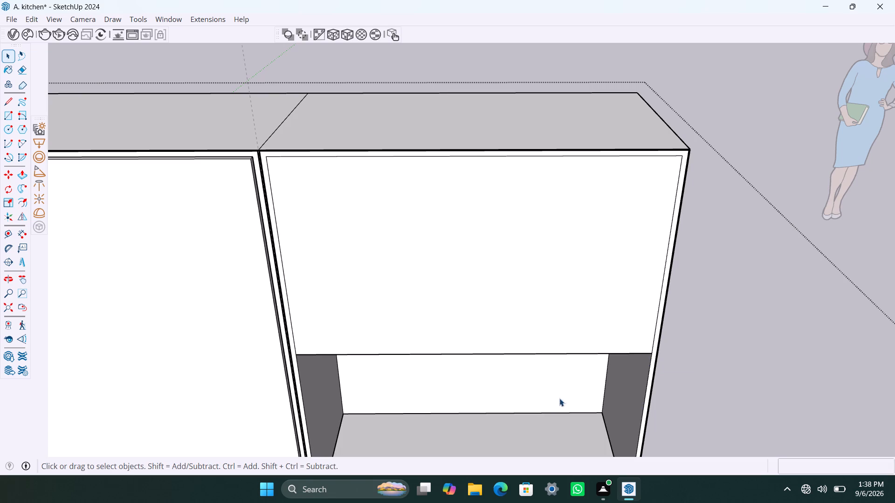
Group the rectangle over the end cabinet's top compartment and extrude its face 18 mm outward as a front.
double_click(479, 287)
right_click(479, 288)
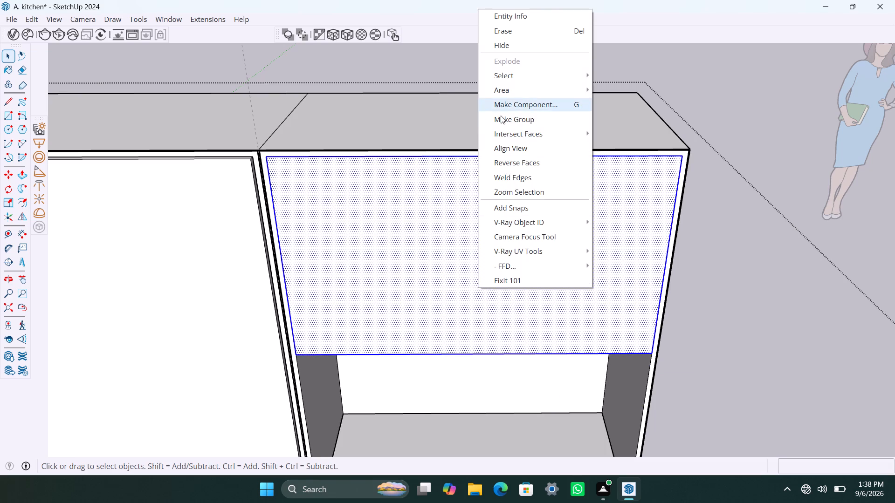
left_click(501, 116)
double_click(500, 274)
left_click(493, 269)
key("p")
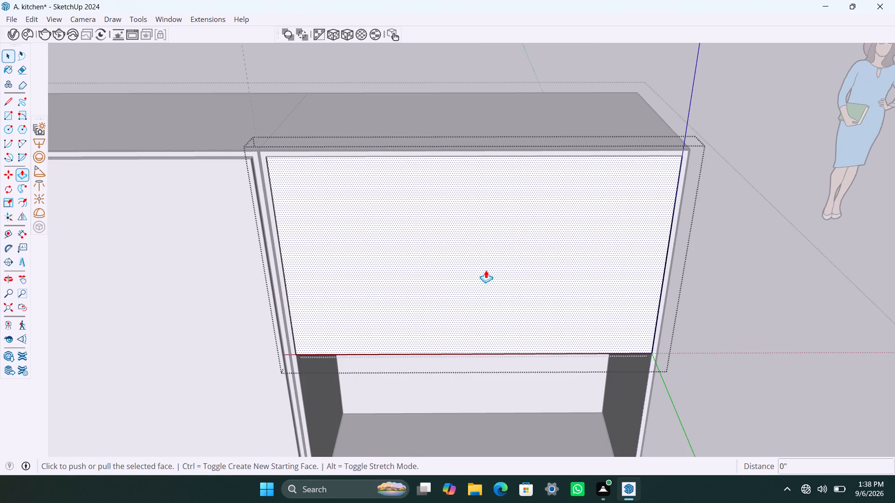
left_click(486, 270)
type("18mm")
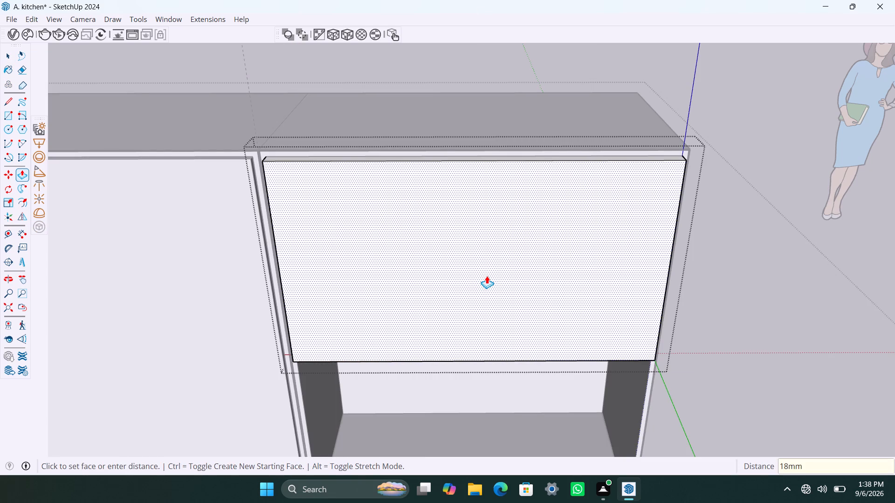
key("Return")
key("space")
left_click(747, 134)
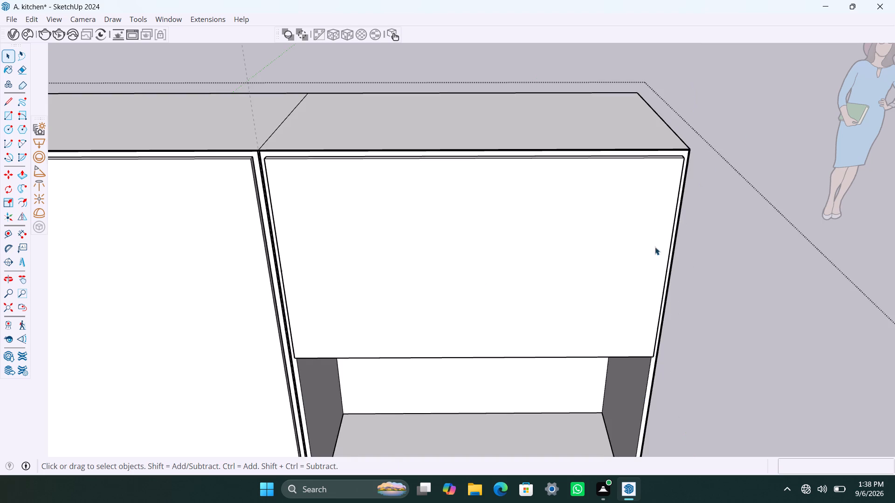
Save the kitchen model.
scroll(632, 274, "down", 10)
scroll(574, 348, "down", 2)
middle_click_drag(550, 346, 525, 306)
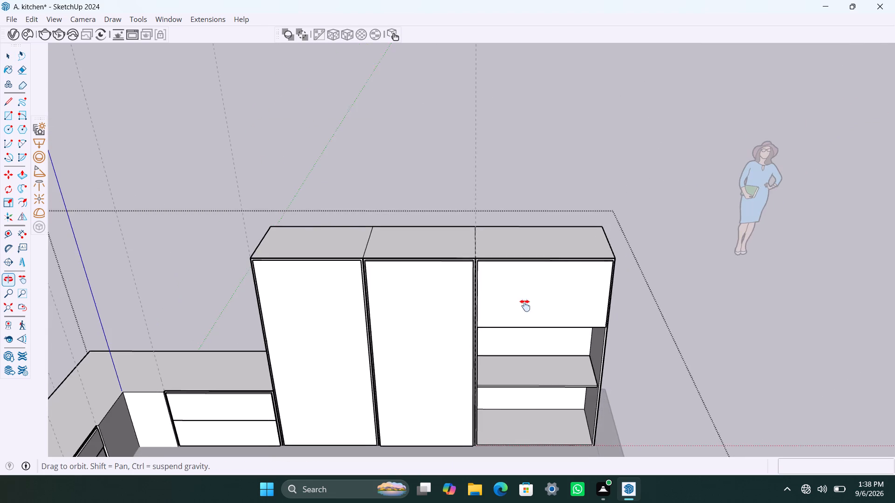
middle_click_drag(525, 306, 496, 247)
key("ctrl+s")
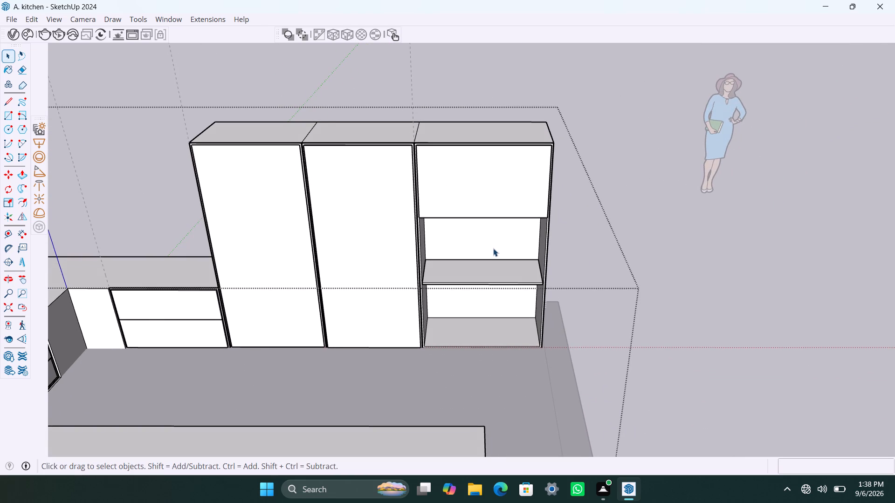
Extend the bottom edge of the end cabinet's top front downward by about 1 1/8" to cover the shelf's edge.
scroll(429, 255, "down", 1)
scroll(427, 256, "up", 1)
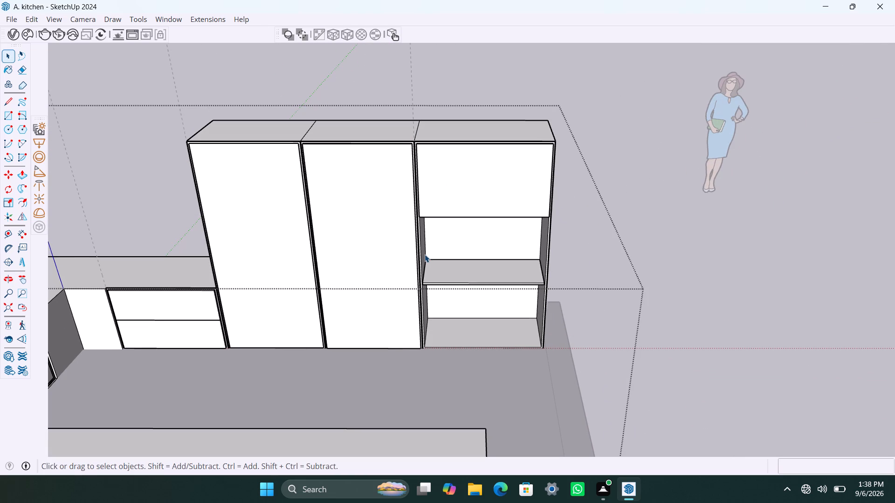
scroll(424, 255, "down", 1)
middle_click_drag(422, 255, 382, 208)
middle_click(382, 208)
middle_click_drag(382, 208, 380, 190)
scroll(564, 199, "up", 3)
middle_click_drag(524, 273, 511, 258)
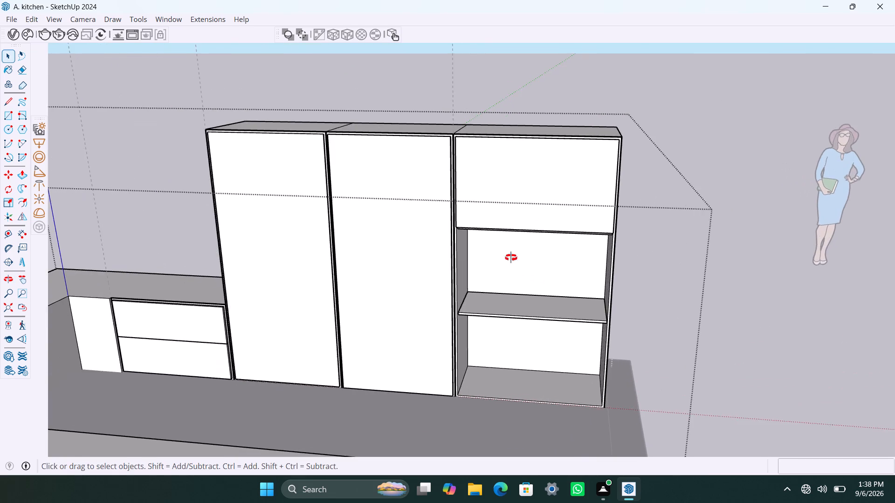
middle_click_drag(511, 258, 471, 209)
scroll(431, 170, "up", 13)
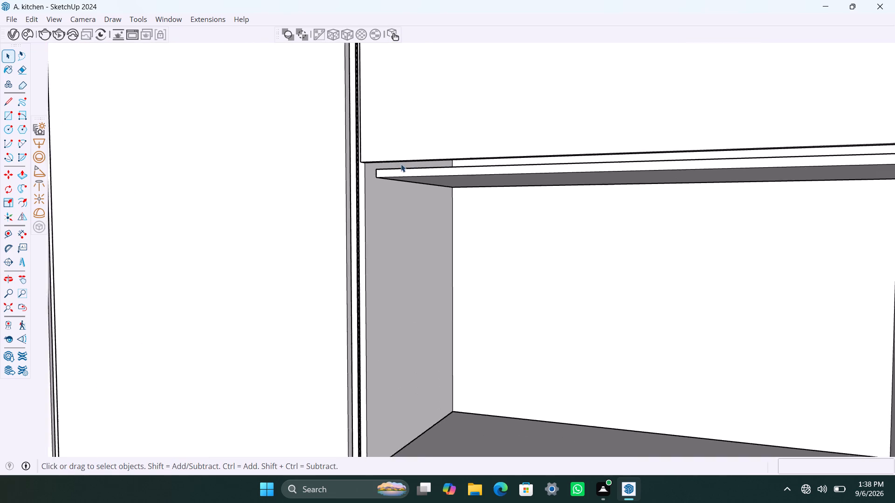
middle_click_drag(399, 165, 371, 122)
scroll(372, 128, "up", 6)
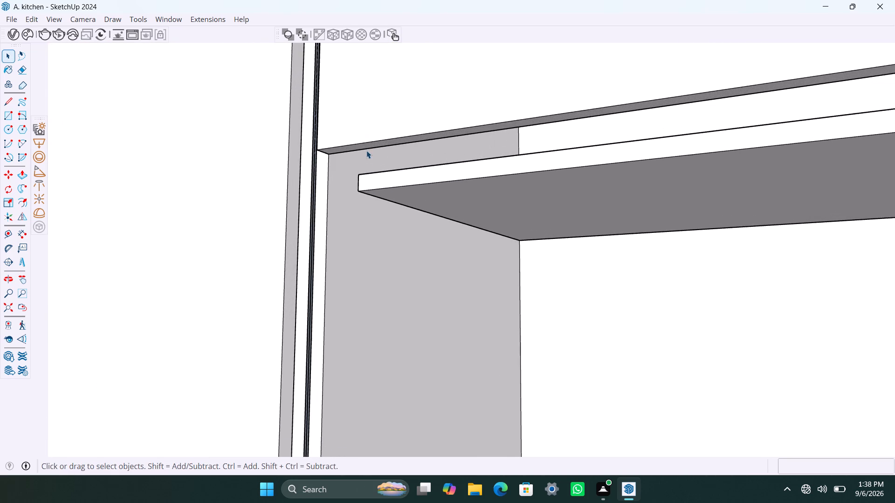
left_click(364, 145)
triple_click(367, 148)
scroll(365, 147, "up", 4)
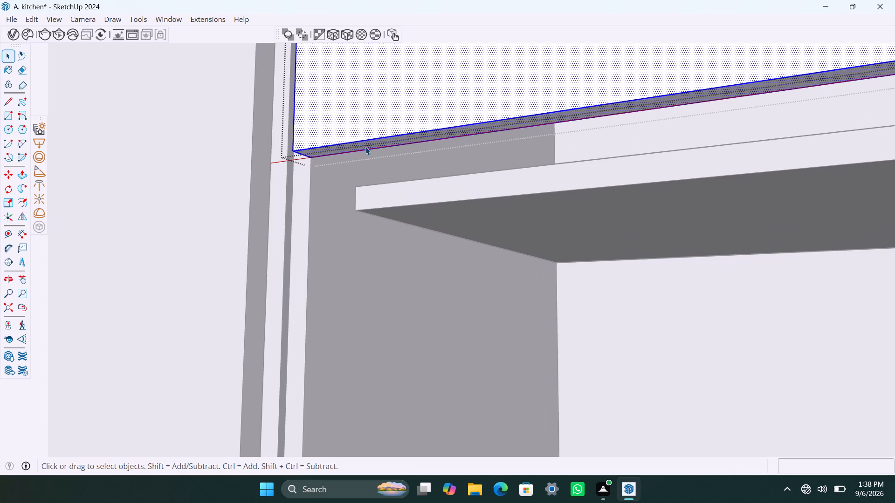
left_click(365, 147)
key("p")
left_click(365, 147)
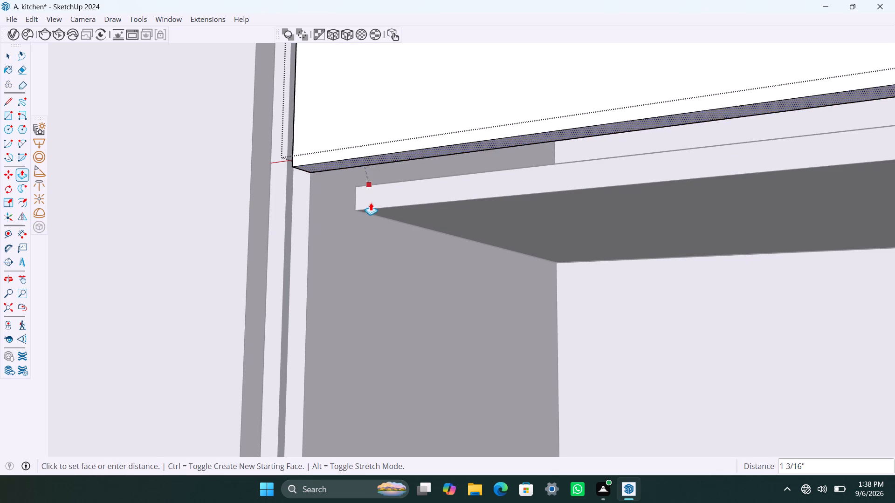
left_click(377, 212)
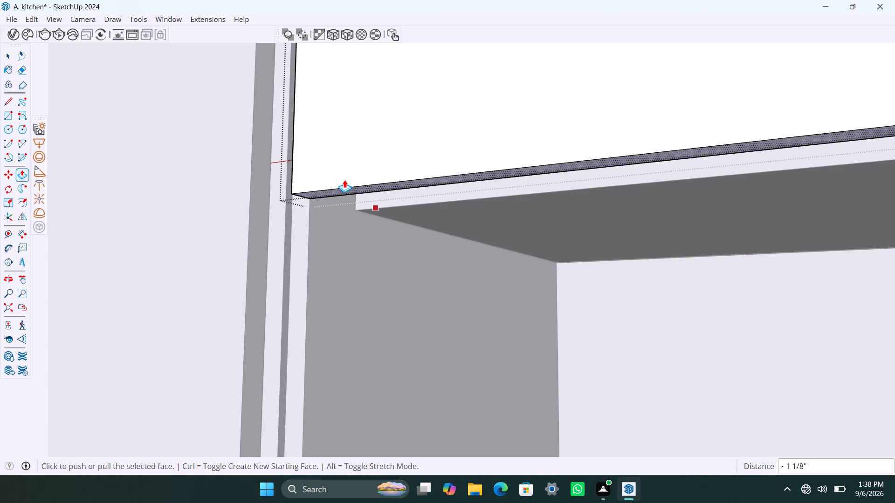
scroll(344, 180, "down", 12)
scroll(320, 143, "down", 14)
middle_click_drag(410, 157, 423, 184)
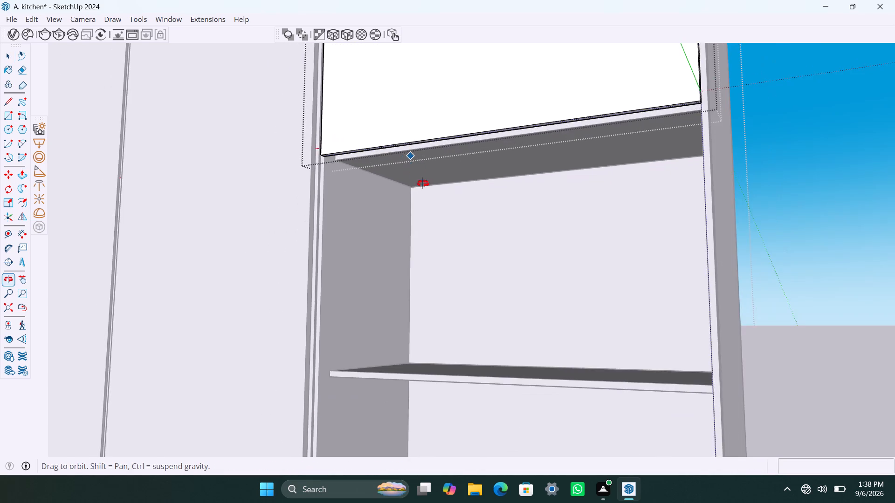
middle_click_drag(423, 184, 510, 245)
Save the kitchen model and exit the top front's group.
key("ctrl+s")
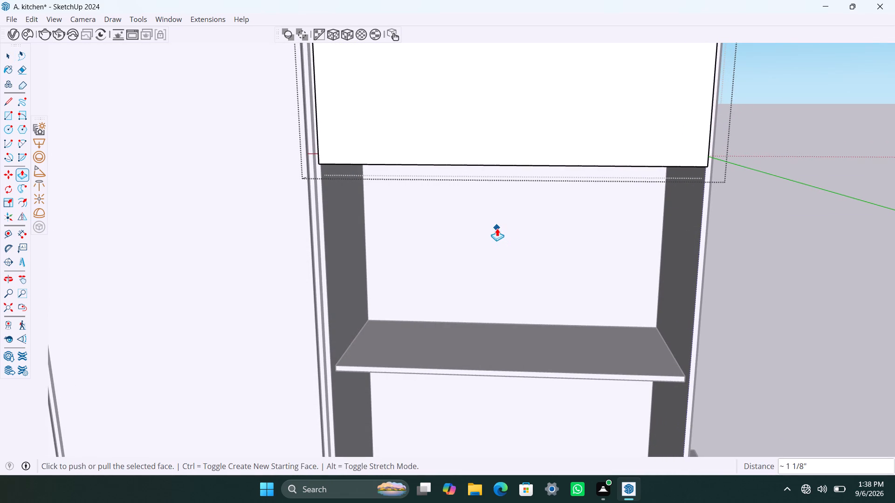
key("space")
left_click(743, 190)
Examine the whole kitchen from the front, back and above, including the counter, drawer units and tall unit.
scroll(620, 213, "down", 7)
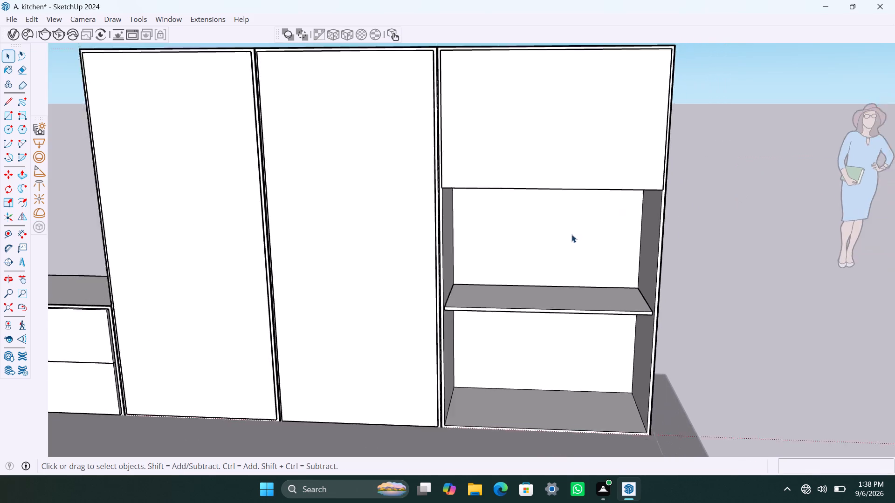
scroll(571, 234, "down", 5)
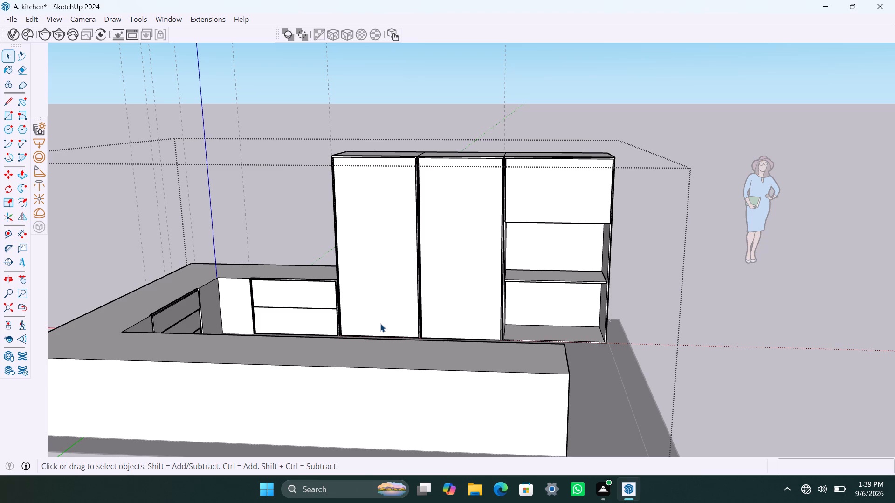
scroll(273, 268, "down", 4)
middle_click_drag(525, 282, 399, 340)
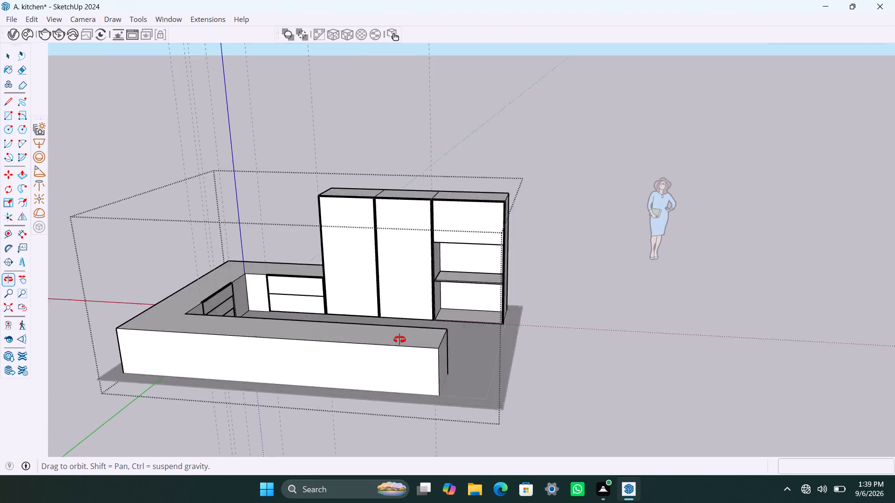
middle_click_drag(399, 340, 16, 357)
scroll(498, 234, "up", 3)
scroll(383, 182, "up", 4)
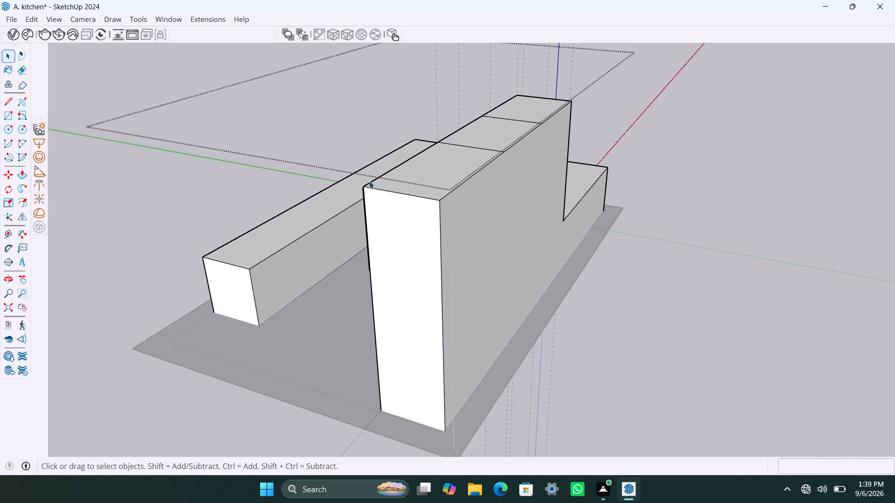
middle_click_drag(369, 181, 386, 298)
middle_click_drag(336, 301, 277, 294)
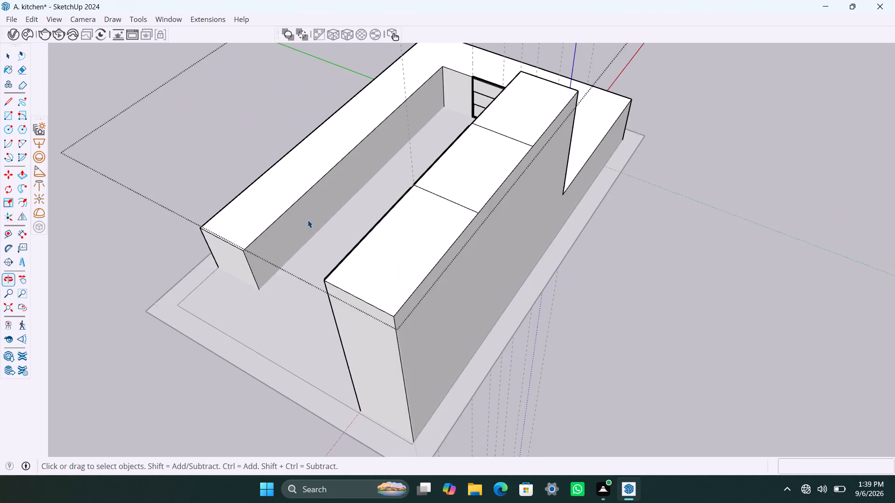
scroll(433, 141, "up", 3)
middle_click_drag(651, 265, 373, 319)
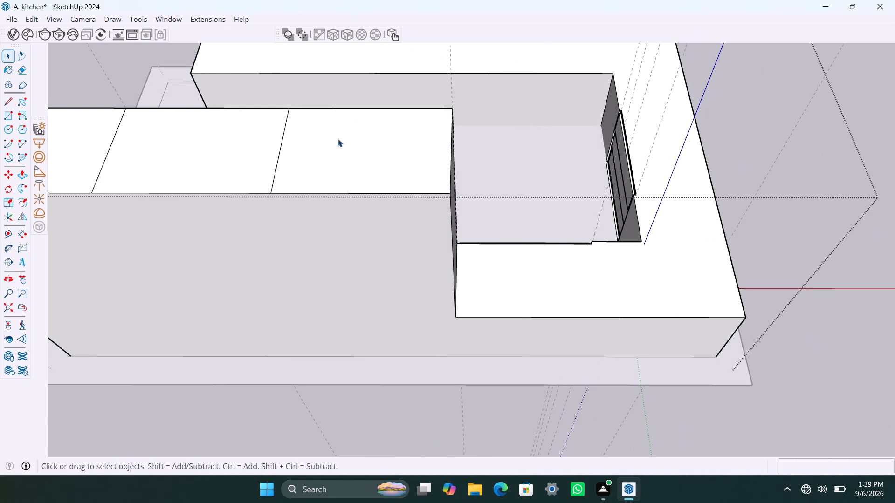
scroll(336, 133, "down", 4)
middle_click_drag(360, 147, 362, 286)
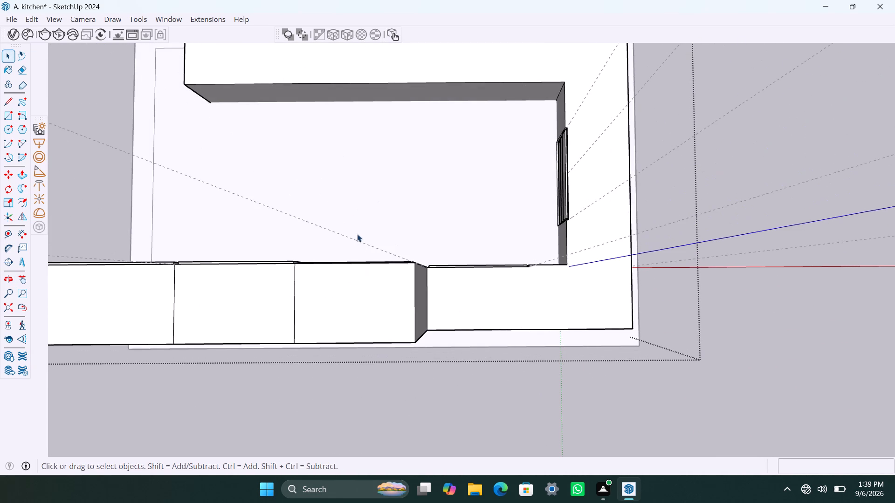
middle_click_drag(282, 292, 596, 304)
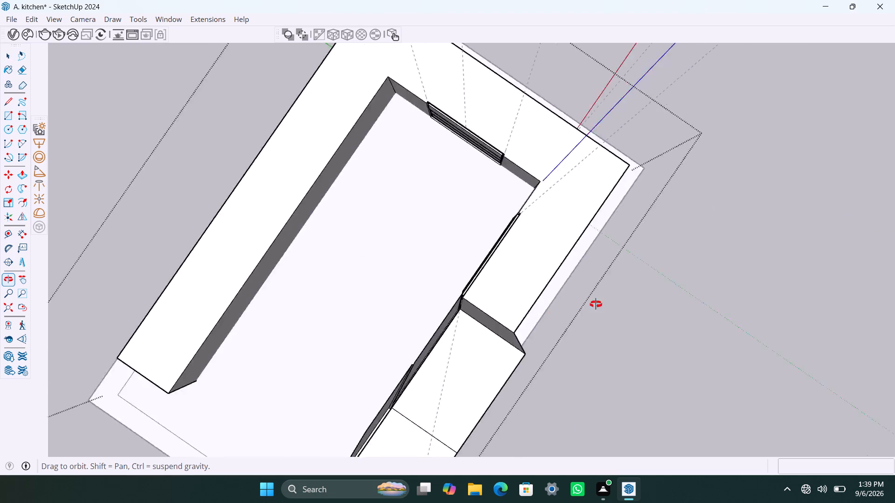
middle_click_drag(596, 304, 894, 211)
scroll(655, 254, "up", 2)
middle_click_drag(666, 274, 756, 176)
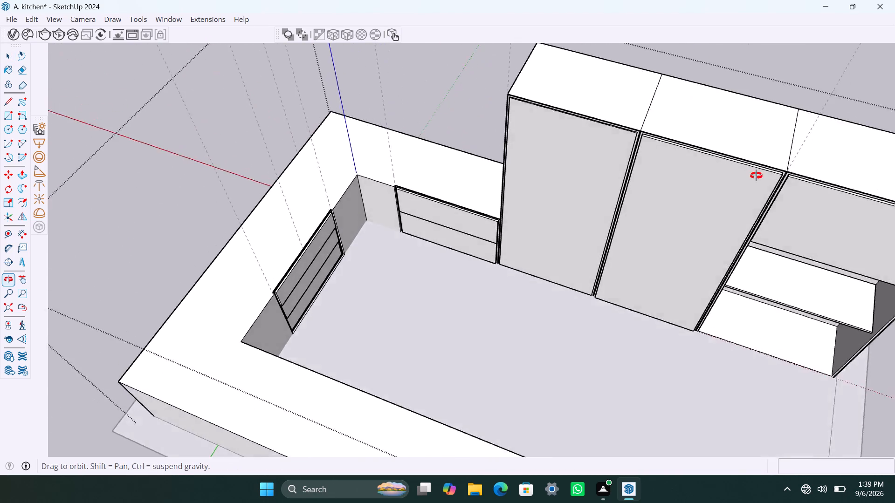
middle_click_drag(756, 176, 774, 158)
scroll(568, 210, "down", 9)
scroll(565, 334, "down", 1)
middle_click_drag(567, 335, 599, 331)
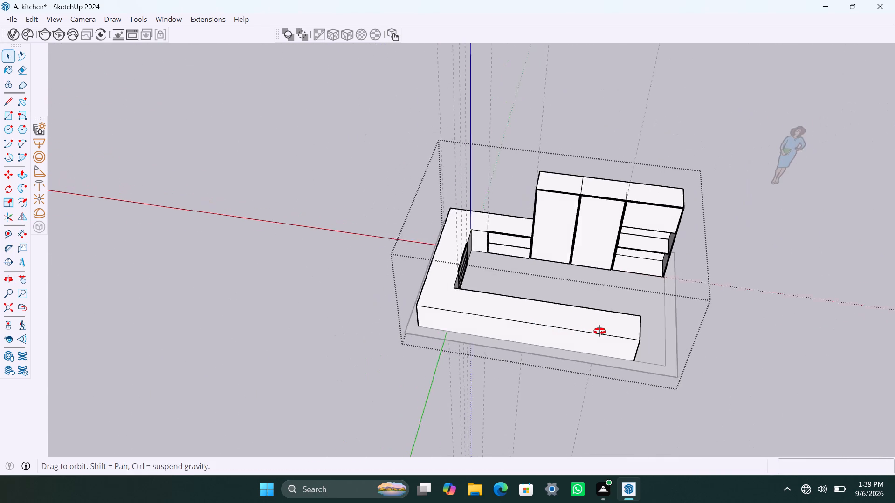
middle_click_drag(599, 331, 601, 331)
Exit the kitchen group and delete all guide lines in the model.
scroll(589, 359, "up", 4)
left_click(778, 351)
scroll(701, 366, "up", 4)
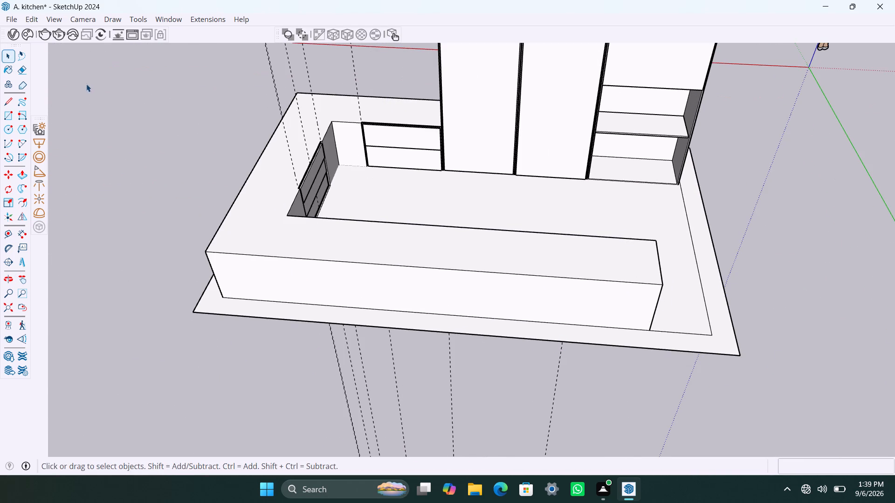
left_click(34, 20)
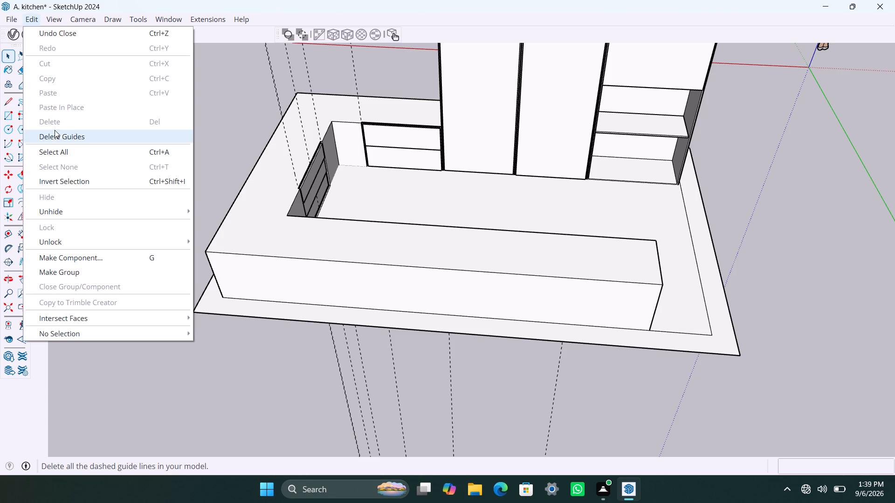
left_click(55, 131)
Open the floor outline group and extrude the border face around the room upward 11' as walls.
left_click(239, 311)
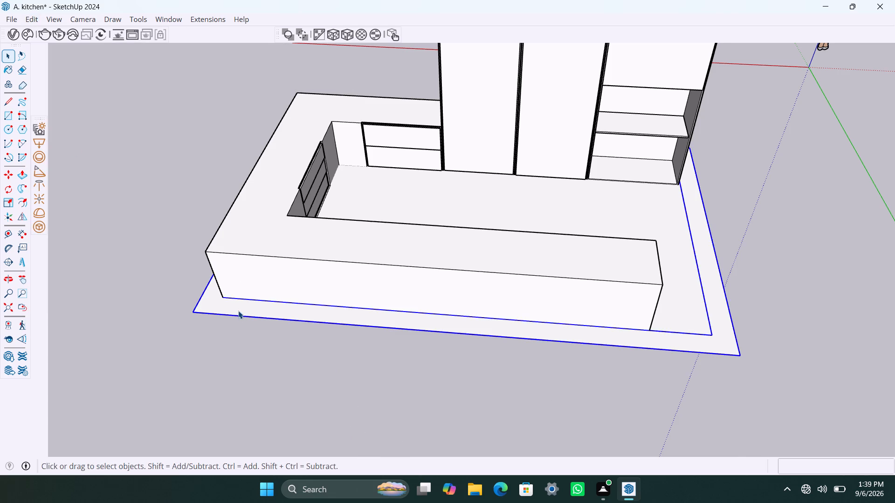
triple_click(238, 311)
left_click(237, 309)
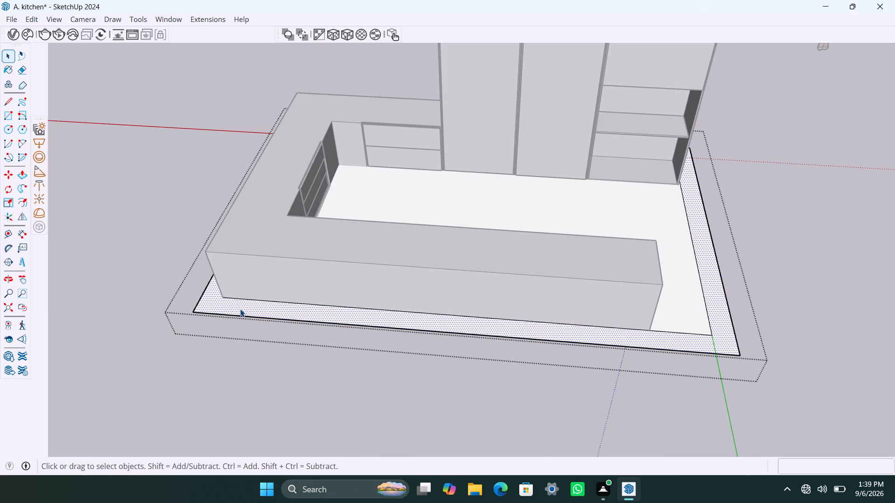
key("p")
left_click(239, 307)
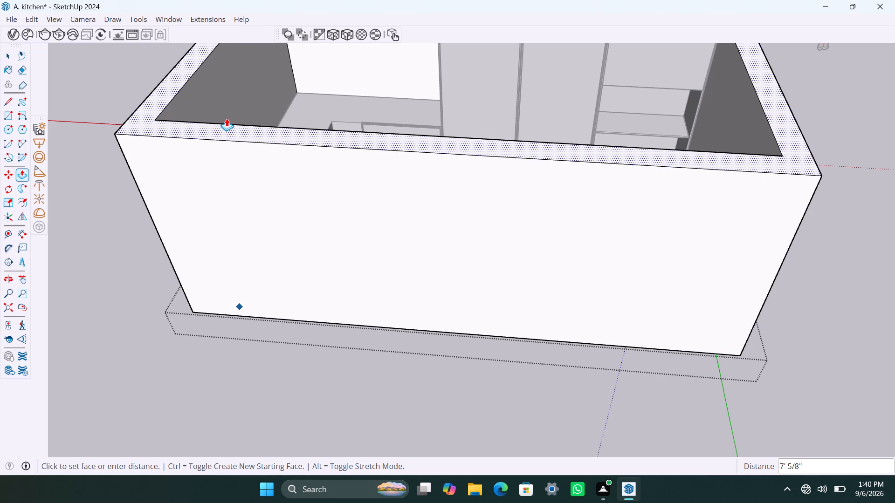
type("11")
key("apostrophe")
key("Return")
key("space")
left_click(292, 348)
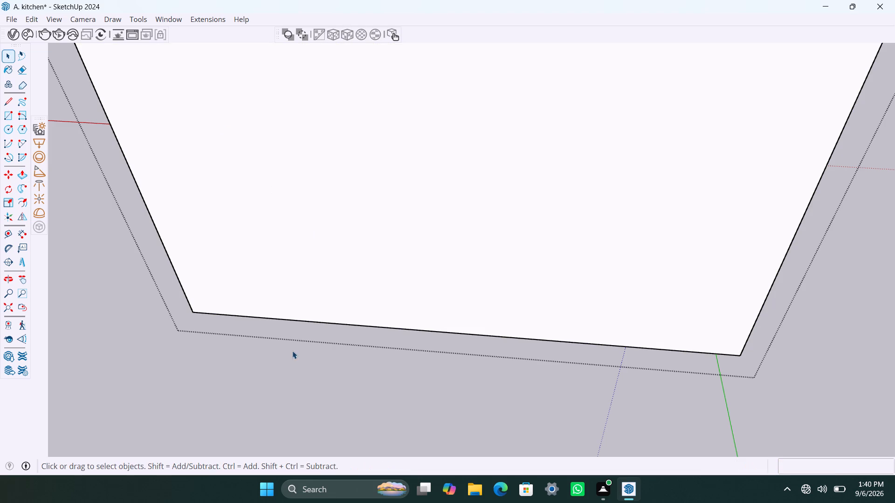
Examine the walled kitchen from above, checking the tall unit and counter against the walls.
scroll(463, 284, "down", 12)
middle_click_drag(574, 184, 574, 278)
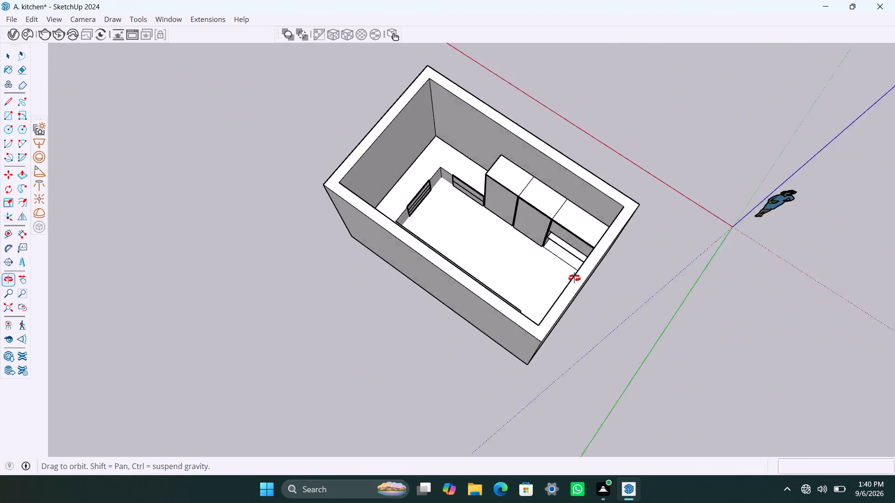
middle_click_drag(574, 278, 682, 180)
scroll(461, 141, "up", 3)
scroll(395, 150, "up", 1)
middle_click_drag(444, 161, 454, 272)
scroll(475, 222, "up", 2)
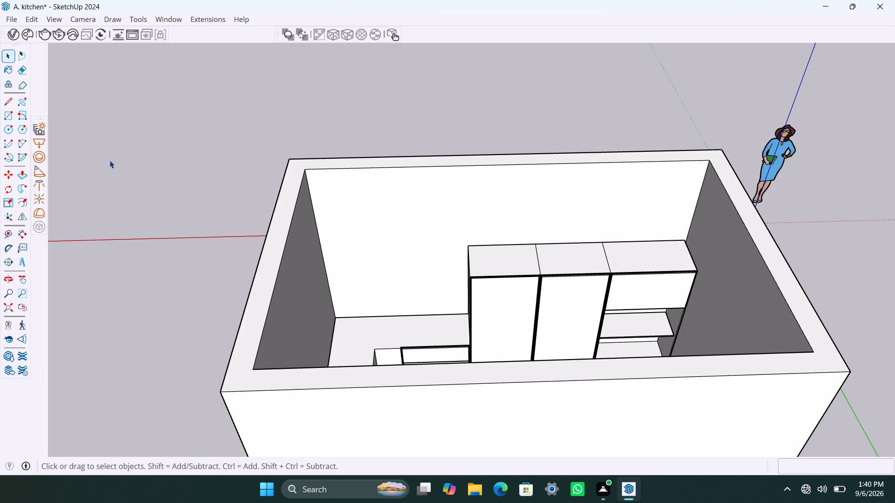
scroll(364, 209, "down", 2)
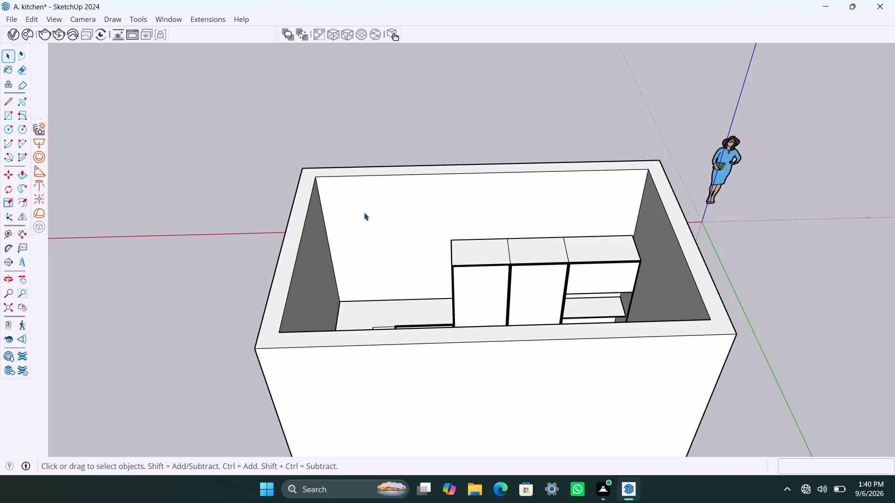
scroll(372, 213, "up", 1)
scroll(372, 213, "down", 1)
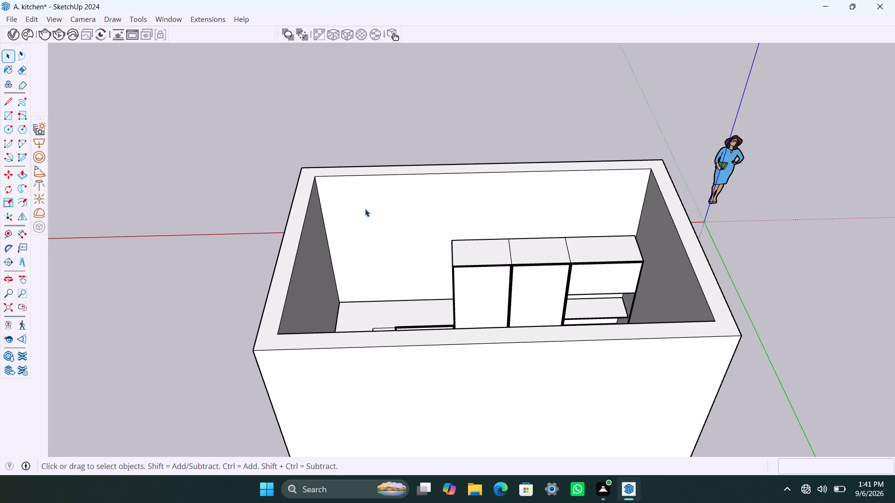
Save the kitchen model.
key("ctrl+s")
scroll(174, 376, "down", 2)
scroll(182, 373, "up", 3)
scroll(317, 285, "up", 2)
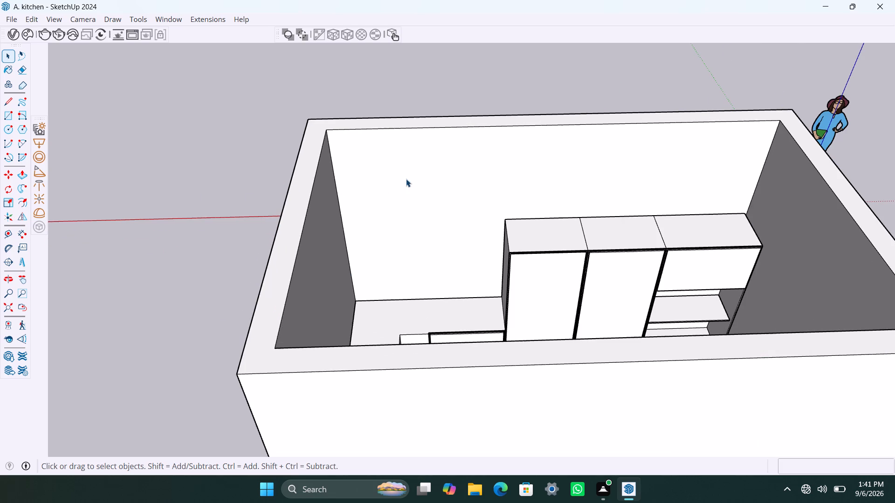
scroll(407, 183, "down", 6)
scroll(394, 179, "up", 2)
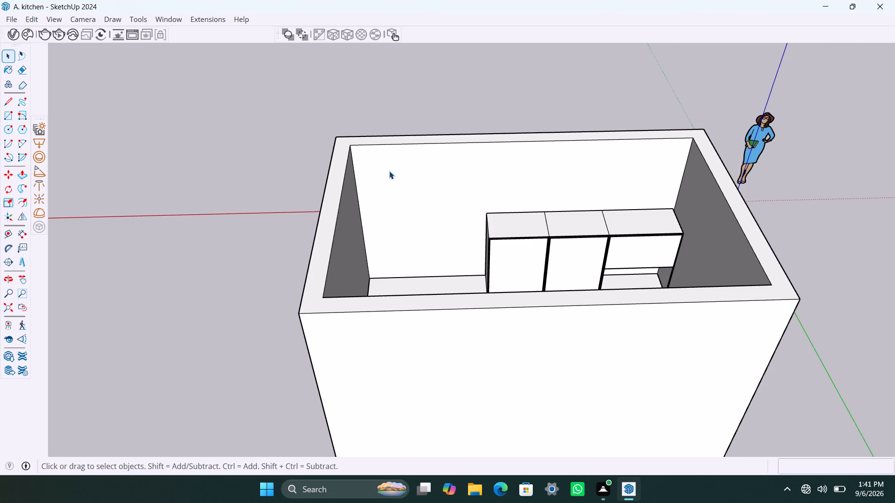
Inspect the walled kitchen's interior from several angles, including the drawer fronts, counter and tall shelved unit.
scroll(282, 255, "down", 5)
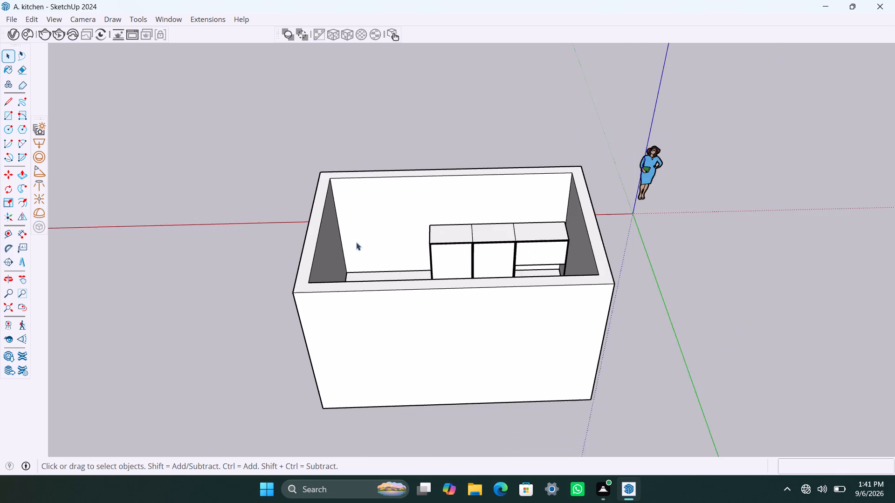
scroll(378, 225, "up", 2)
scroll(363, 213, "down", 4)
middle_click_drag(382, 253, 378, 299)
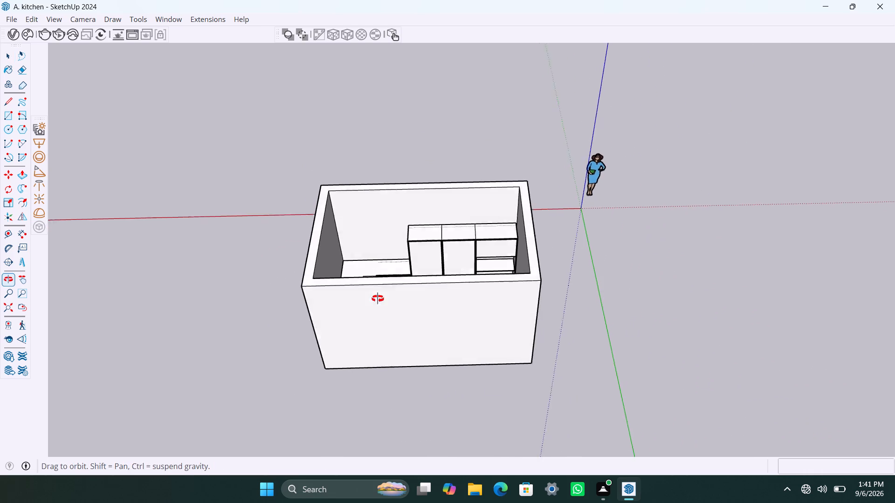
middle_click_drag(378, 299, 355, 404)
scroll(396, 271, "up", 8)
scroll(399, 284, "down", 4)
middle_click_drag(410, 314, 404, 303)
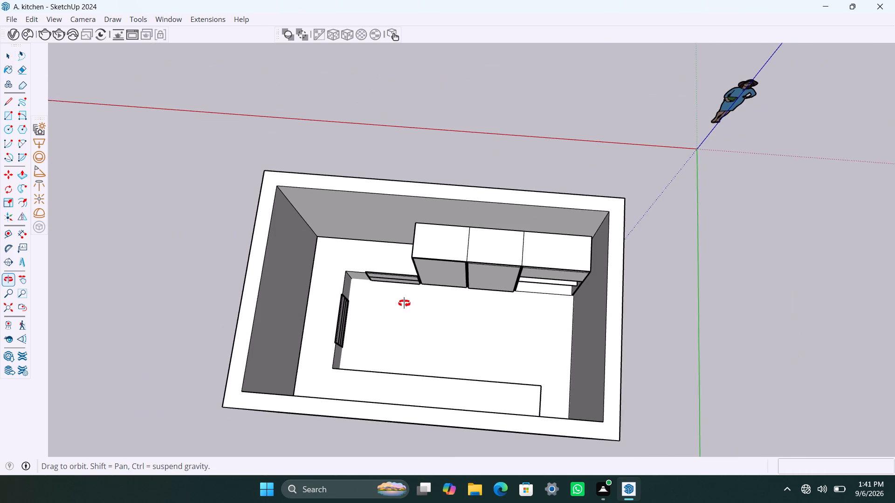
middle_click_drag(404, 303, 529, 260)
middle_click_drag(482, 272, 325, 283)
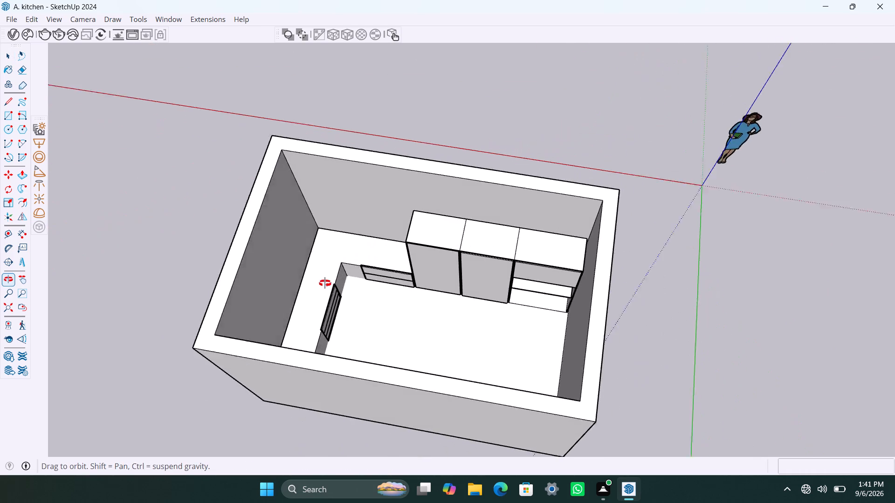
middle_click_drag(325, 283, 138, 284)
scroll(335, 259, "up", 4)
middle_click_drag(386, 246, 322, 245)
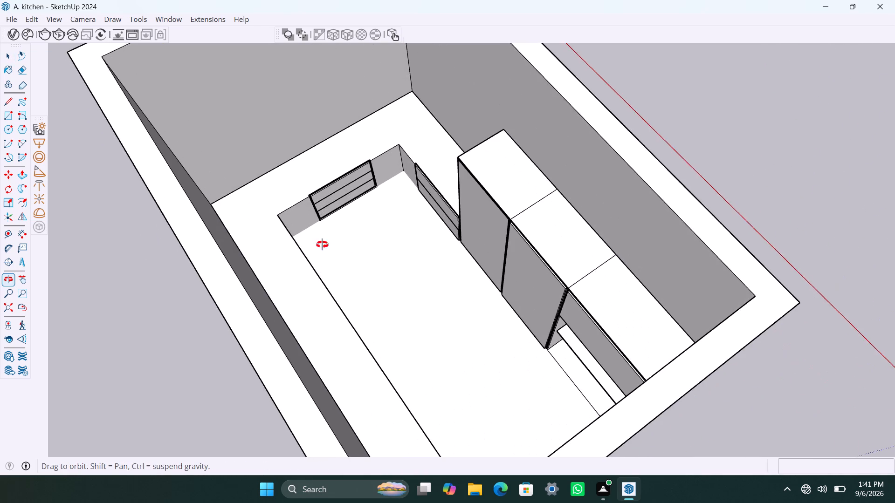
middle_click_drag(322, 245, 54, 249)
middle_click_drag(54, 249, 501, 233)
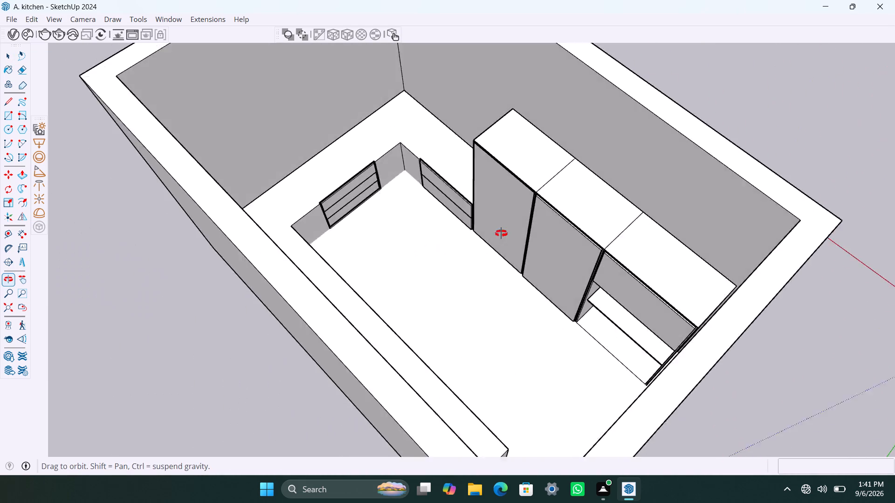
middle_click_drag(501, 233, 550, 221)
scroll(496, 202, "up", 7)
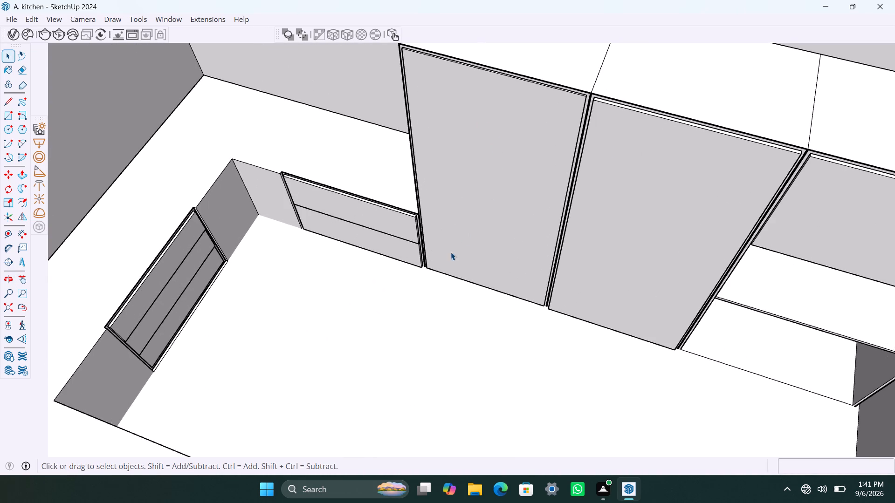
scroll(446, 266, "down", 9)
middle_click_drag(496, 273, 628, 205)
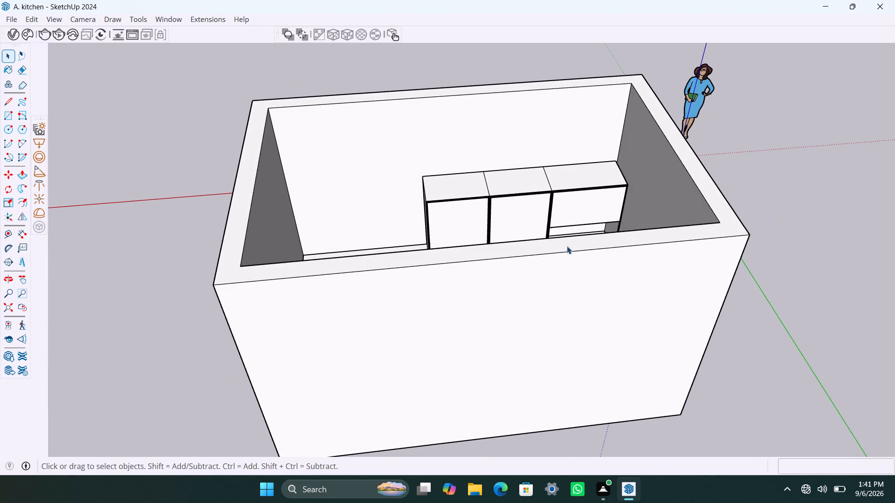
scroll(511, 202, "down", 6)
middle_click_drag(523, 215, 477, 310)
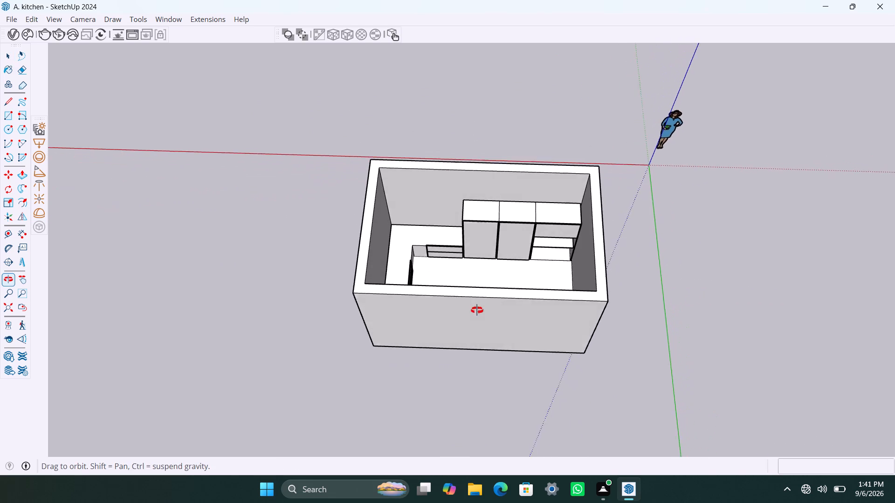
middle_click_drag(477, 310, 477, 311)
scroll(448, 218, "up", 8)
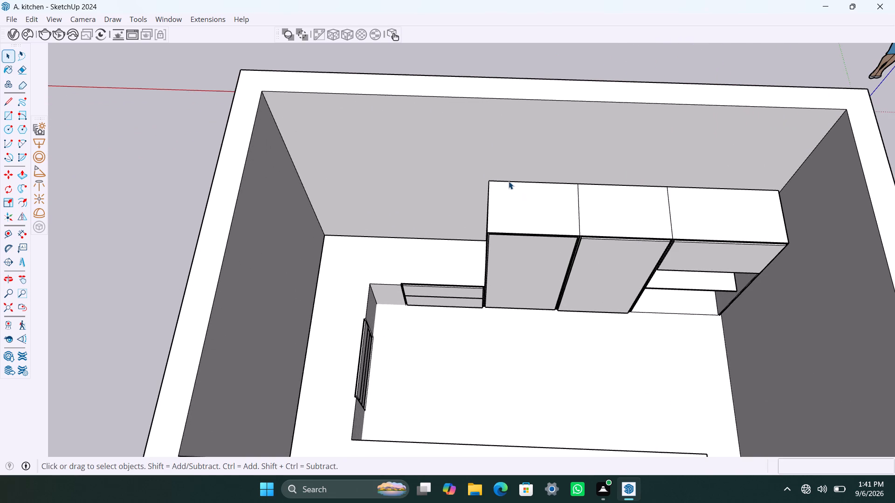
scroll(485, 166, "down", 8)
scroll(474, 165, "up", 4)
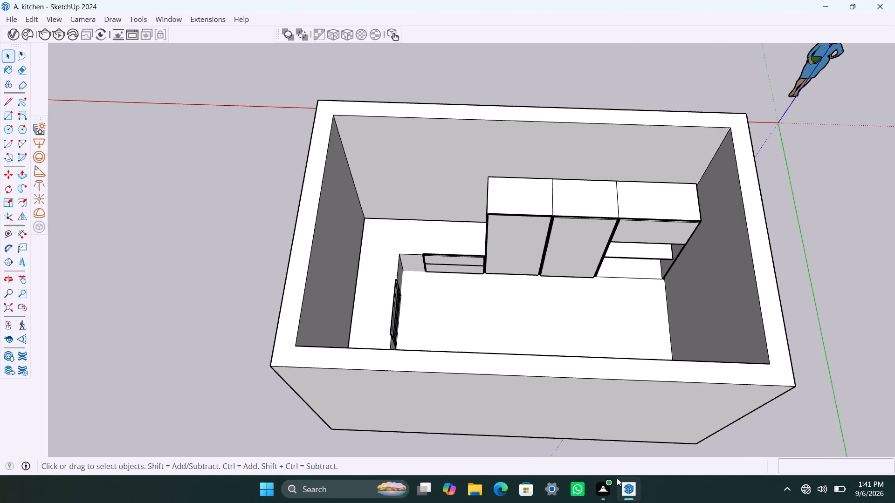
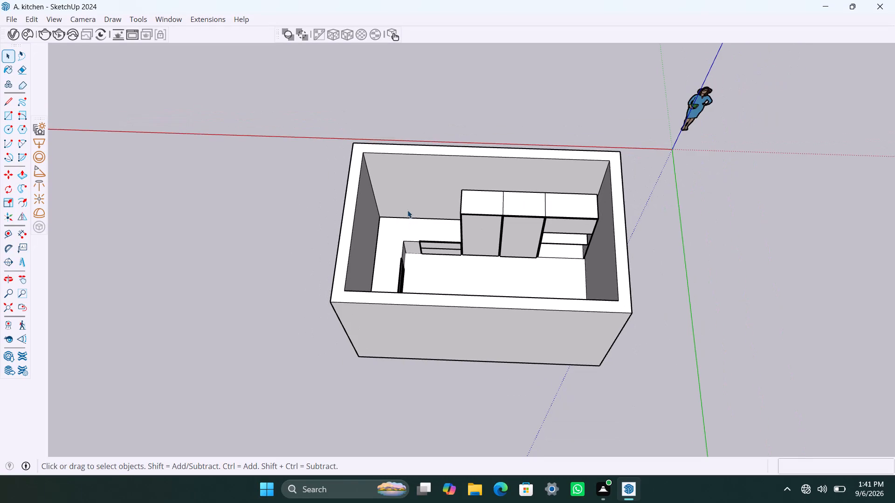
Examine the walled kitchen's interior, including the back wall beside the tall unit and the counter corner with its drawer fronts.
scroll(400, 197, "down", 3)
scroll(403, 195, "up", 5)
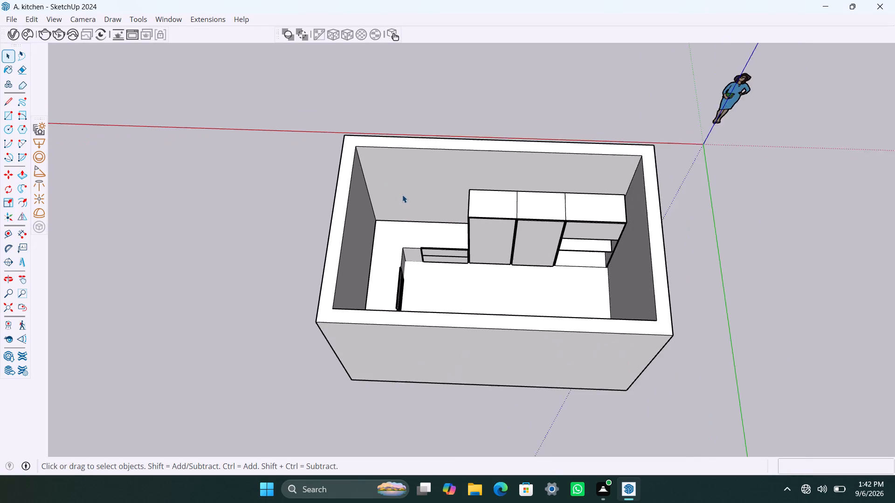
scroll(402, 195, "up", 4)
scroll(387, 182, "down", 3)
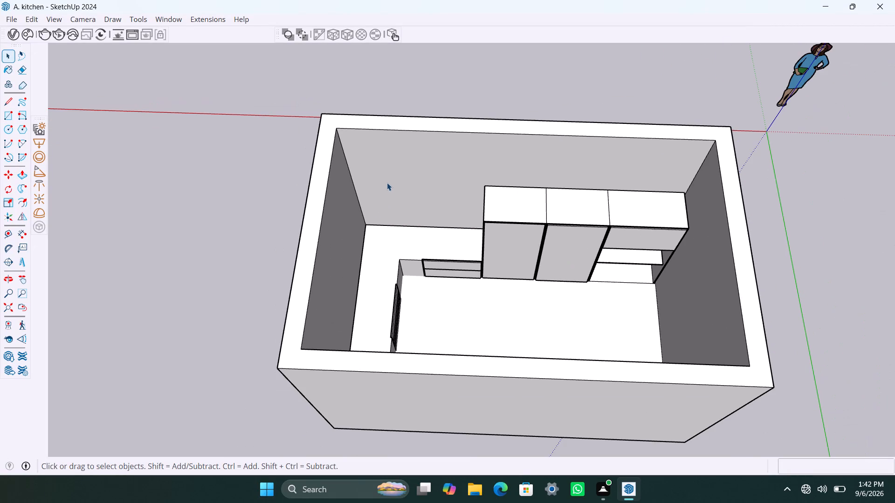
middle_click_drag(388, 187, 391, 189)
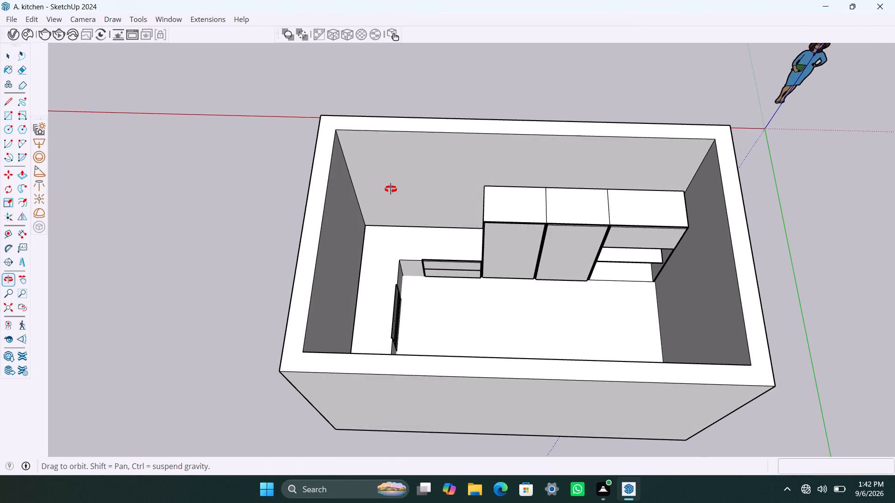
middle_click_drag(391, 189, 397, 197)
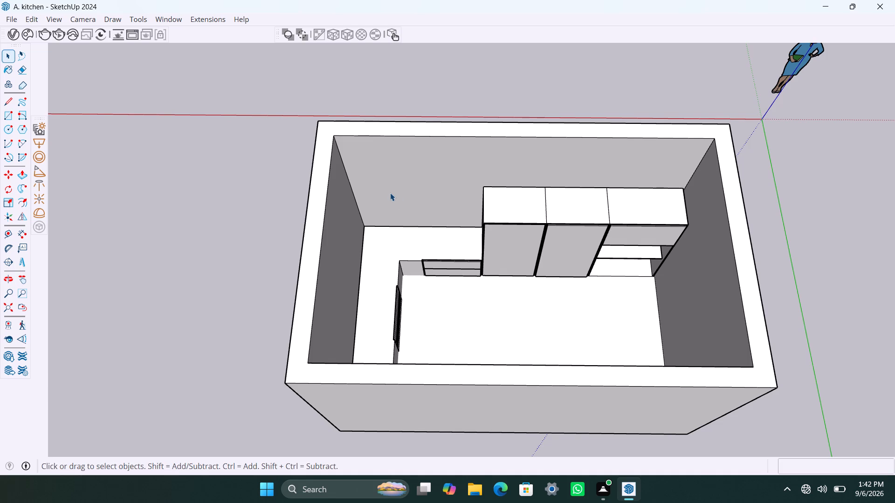
scroll(388, 192, "up", 1)
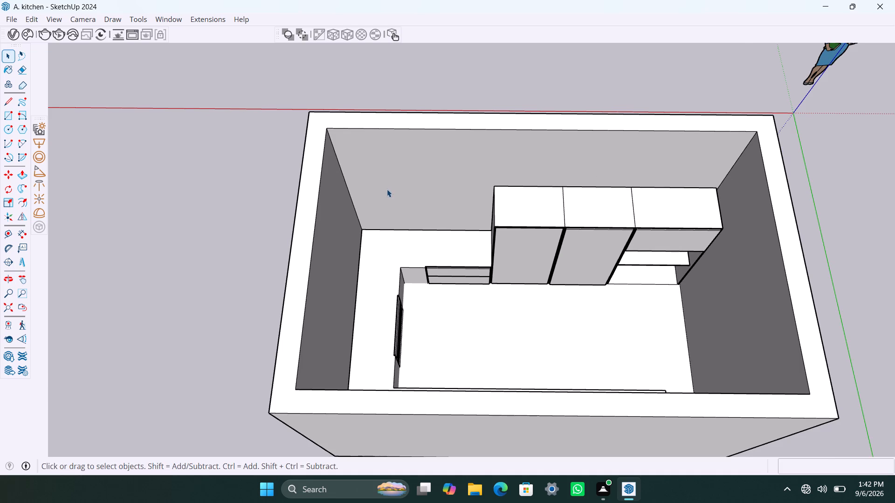
scroll(387, 189, "down", 6)
scroll(385, 188, "up", 2)
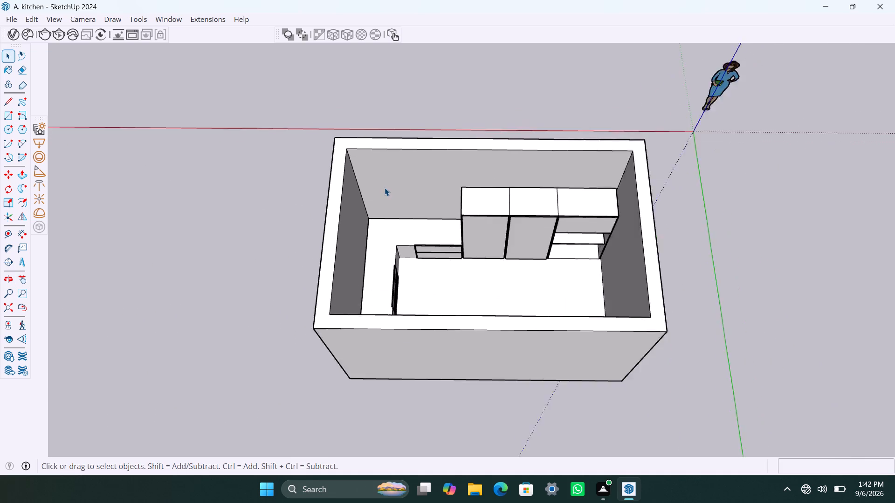
scroll(385, 188, "up", 5)
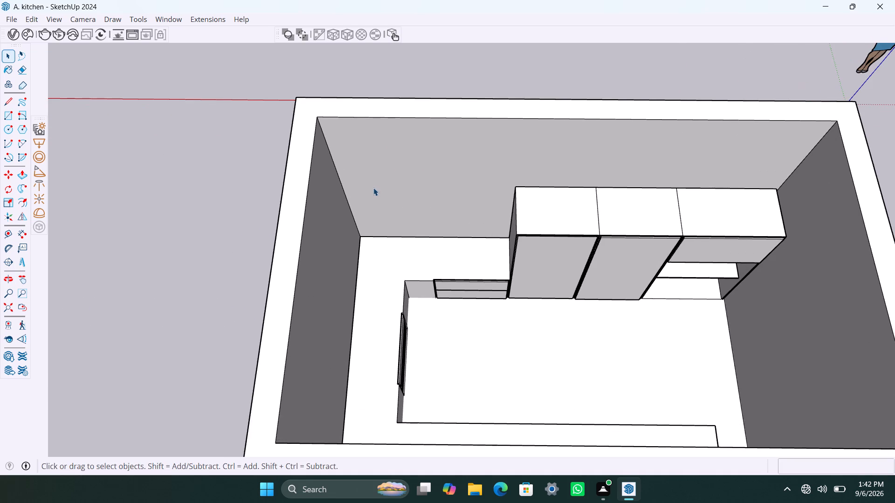
scroll(373, 187, "down", 6)
scroll(373, 187, "up", 2)
scroll(373, 187, "down", 4)
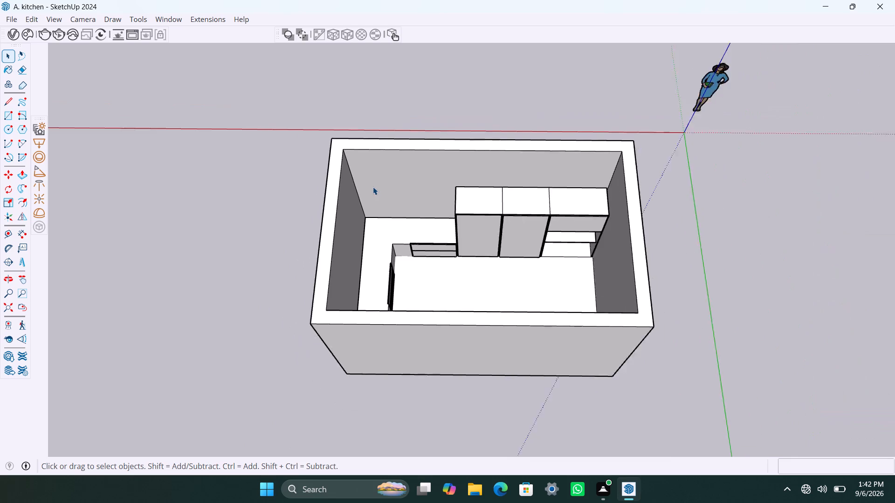
scroll(357, 163, "down", 2)
scroll(355, 159, "up", 3)
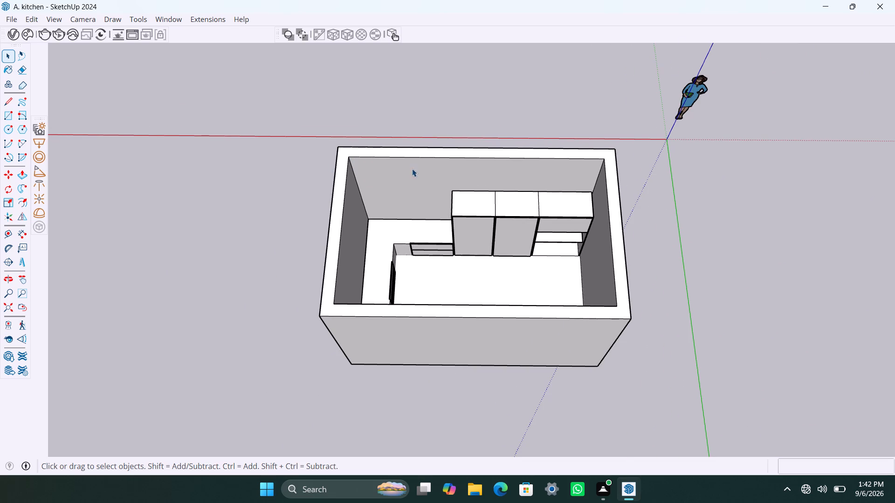
middle_click_drag(480, 241, 297, 255)
scroll(444, 257, "up", 5)
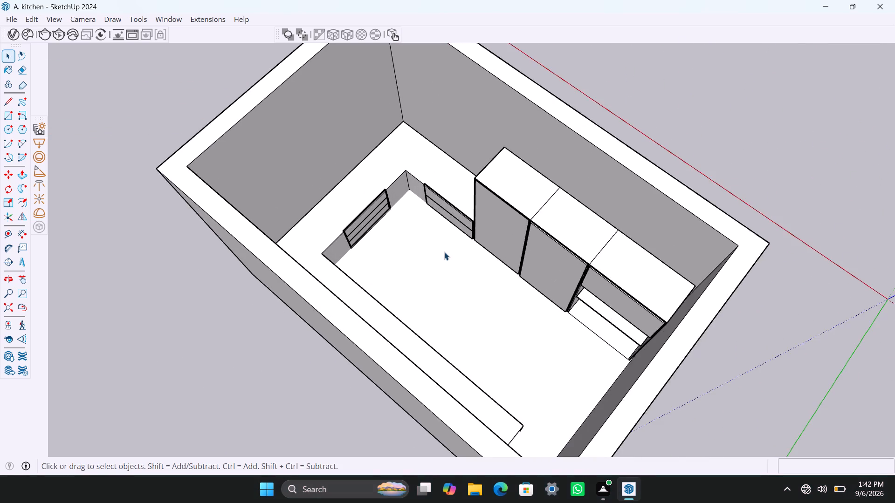
scroll(441, 252, "down", 5)
middle_click_drag(439, 249, 465, 264)
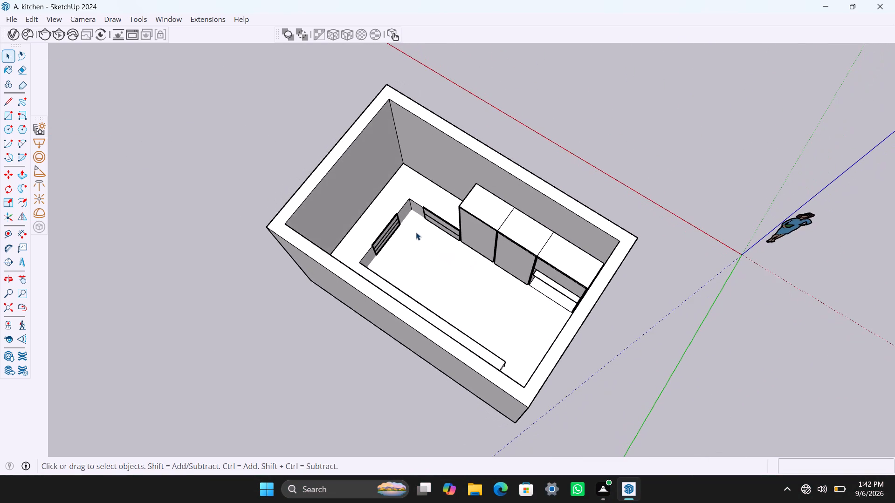
scroll(408, 217, "up", 4)
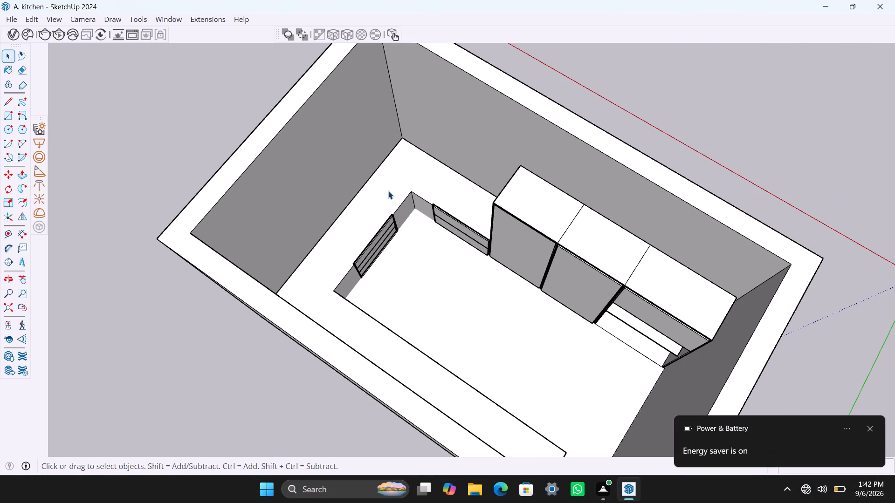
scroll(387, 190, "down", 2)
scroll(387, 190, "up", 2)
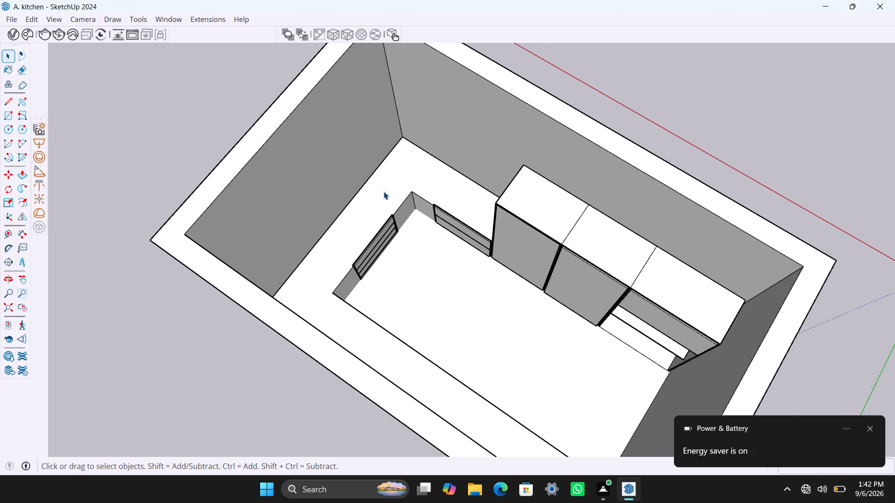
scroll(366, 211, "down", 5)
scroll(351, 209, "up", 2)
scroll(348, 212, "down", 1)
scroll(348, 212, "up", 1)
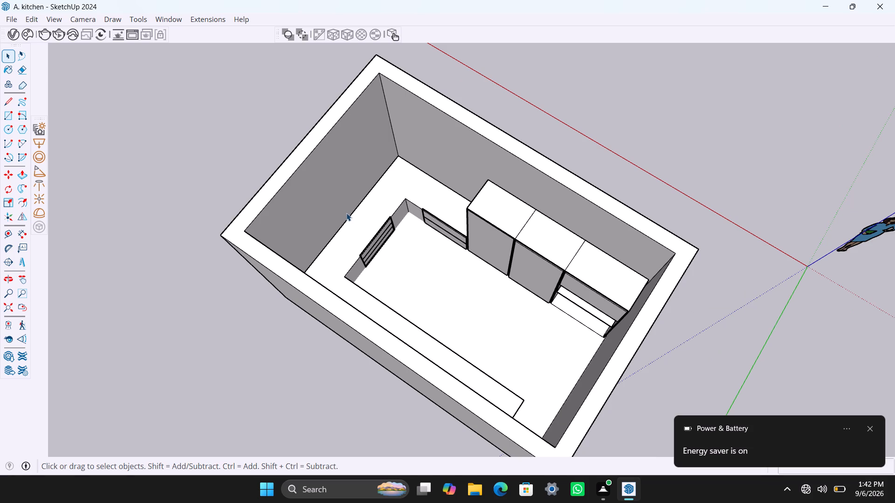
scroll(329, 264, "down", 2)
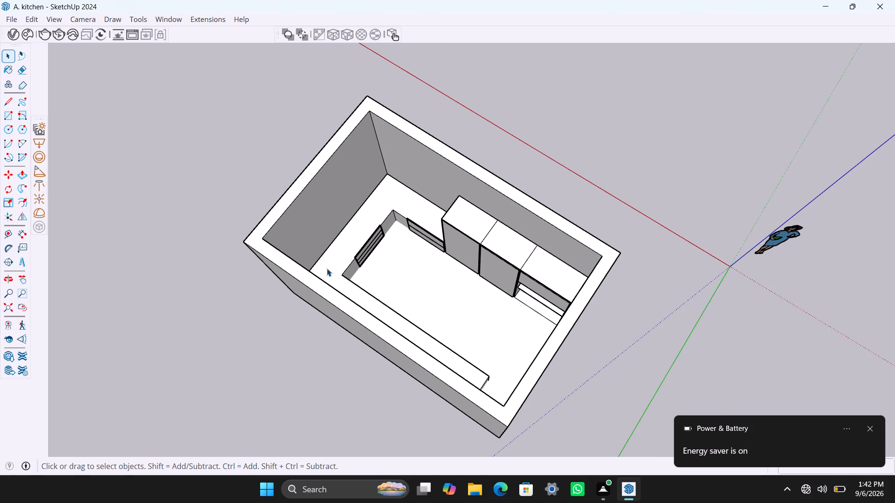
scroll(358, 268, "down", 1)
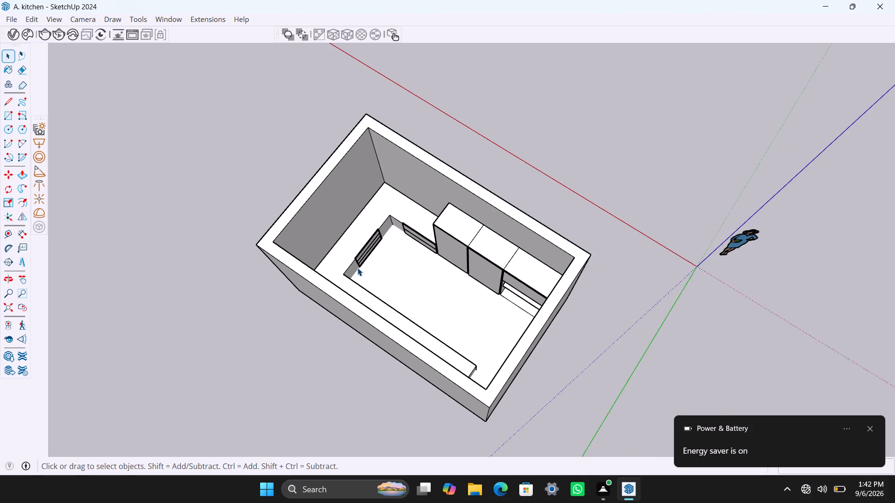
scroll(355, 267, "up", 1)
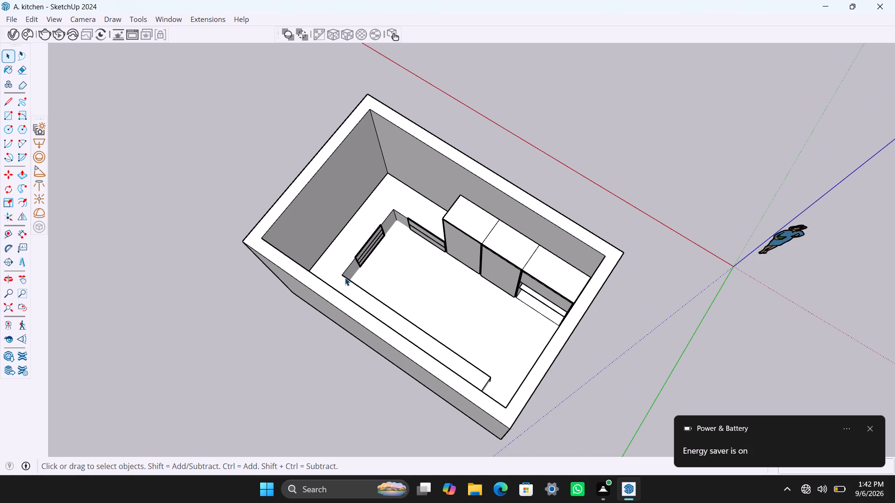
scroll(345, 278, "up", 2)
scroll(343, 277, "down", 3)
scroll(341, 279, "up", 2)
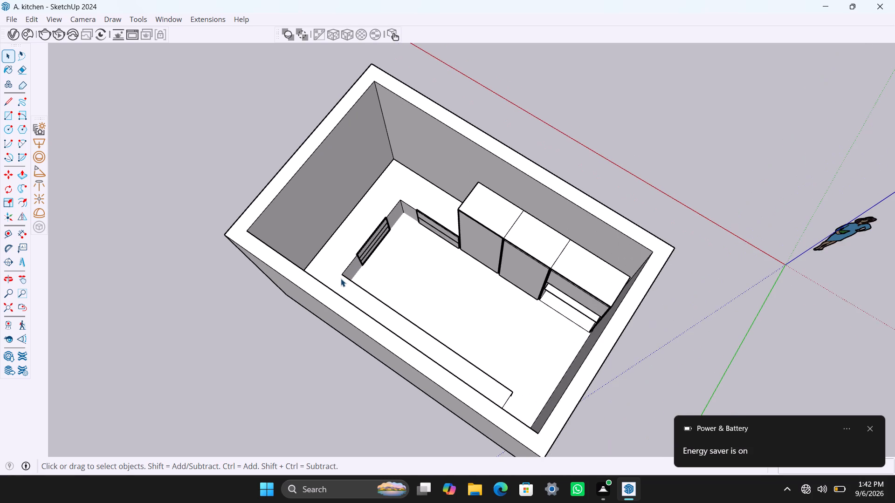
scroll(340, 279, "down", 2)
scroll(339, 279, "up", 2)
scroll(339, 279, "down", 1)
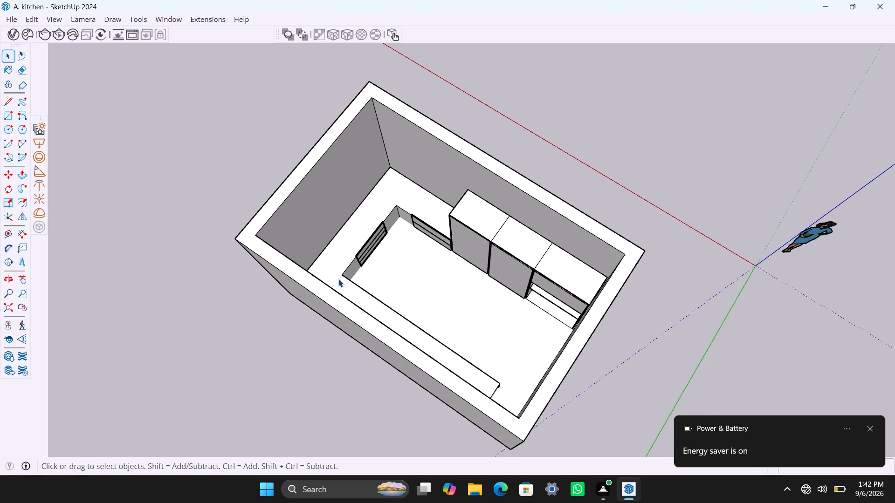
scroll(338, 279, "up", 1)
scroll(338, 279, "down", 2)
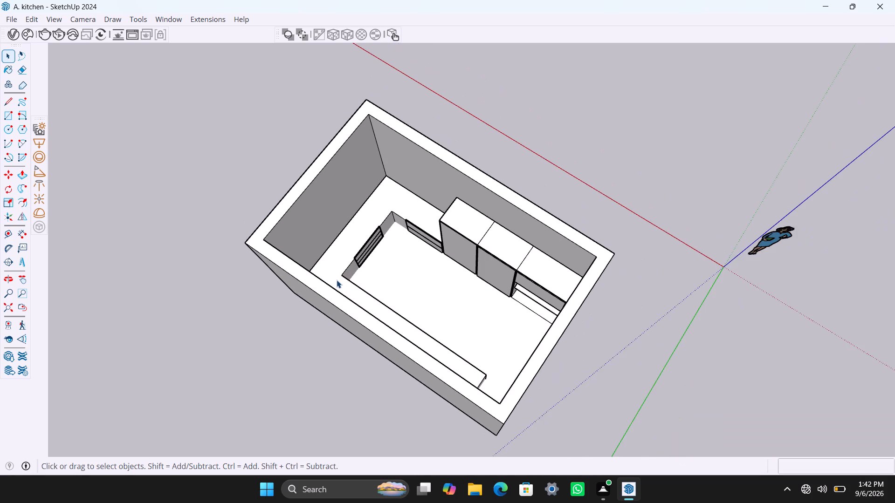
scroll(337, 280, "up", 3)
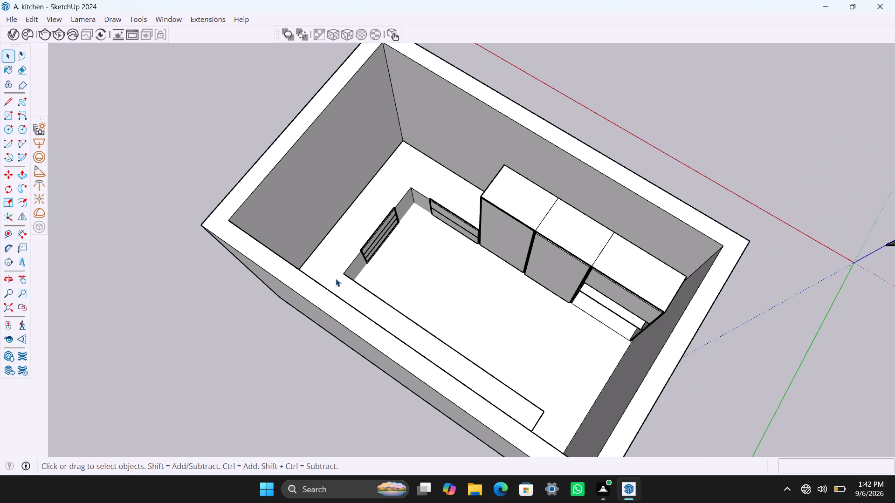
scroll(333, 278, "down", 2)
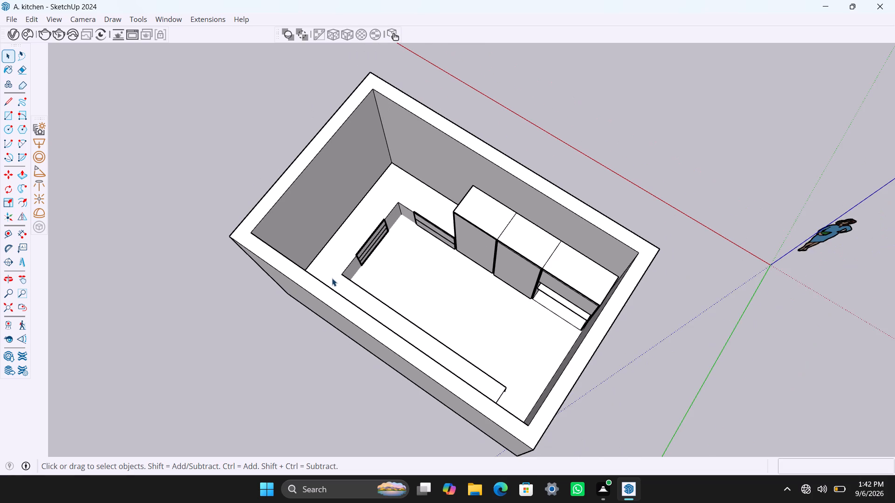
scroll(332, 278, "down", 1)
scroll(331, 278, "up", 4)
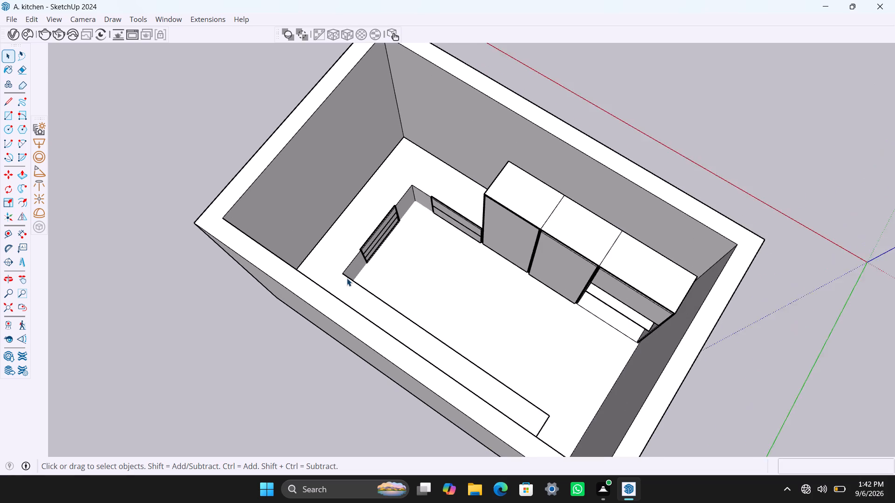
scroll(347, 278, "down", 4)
Review the kitchen layout from above and from the front, checking the counter, tall shelved unit and surrounding walls.
middle_click_drag(345, 277, 390, 292)
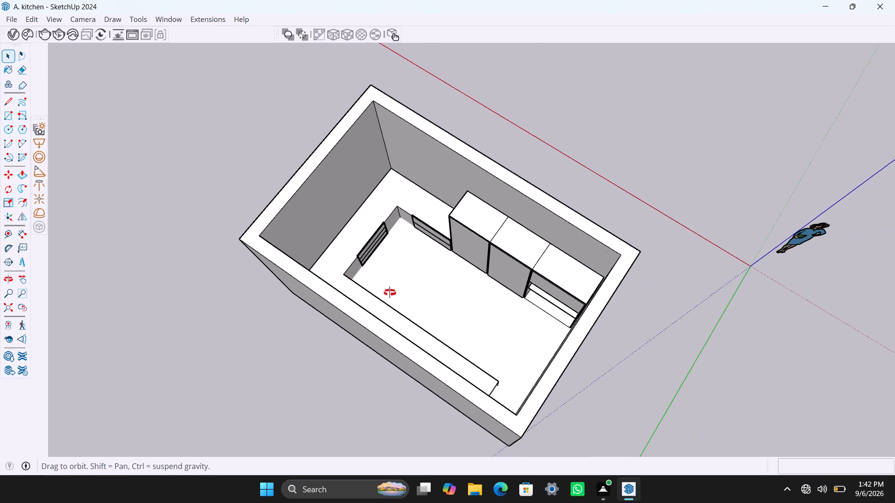
middle_click_drag(390, 292, 487, 337)
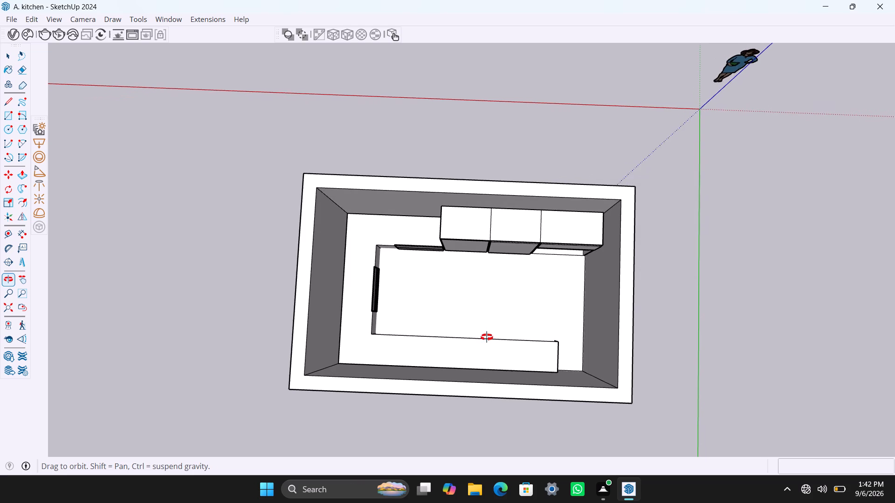
middle_click_drag(487, 337, 473, 346)
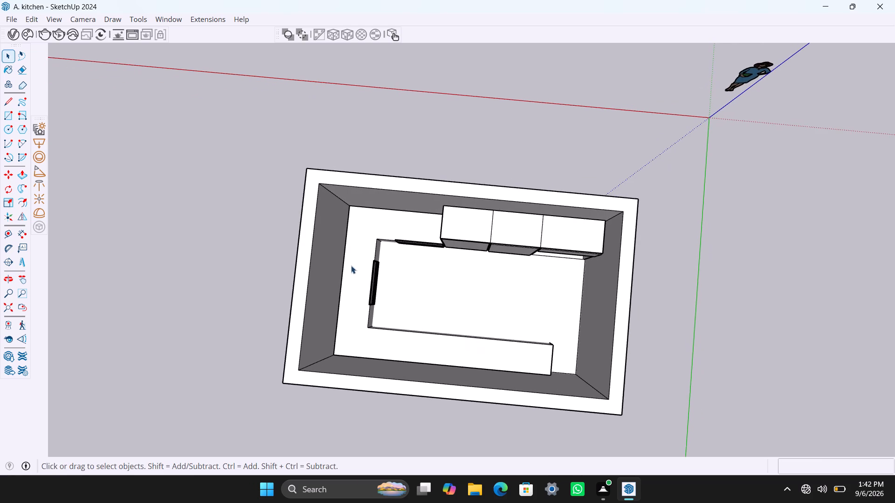
scroll(334, 239, "down", 3)
middle_click_drag(347, 251, 345, 258)
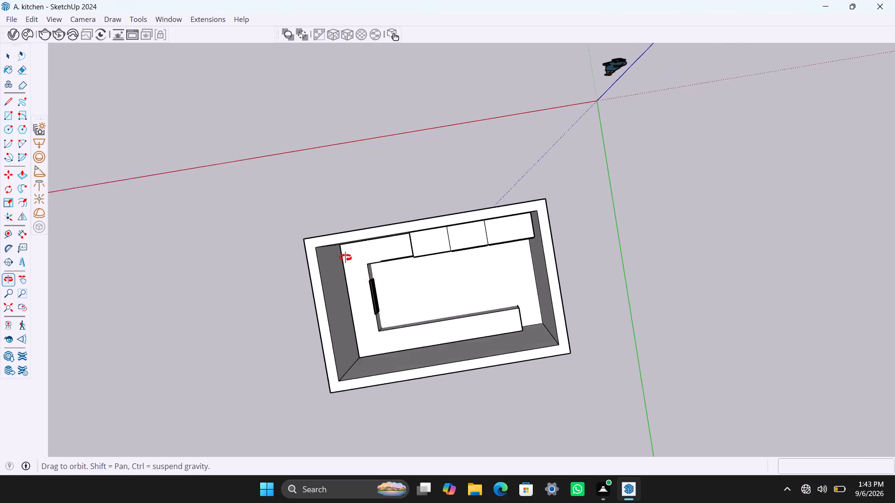
middle_click_drag(345, 258, 210, 55)
scroll(413, 184, "up", 4)
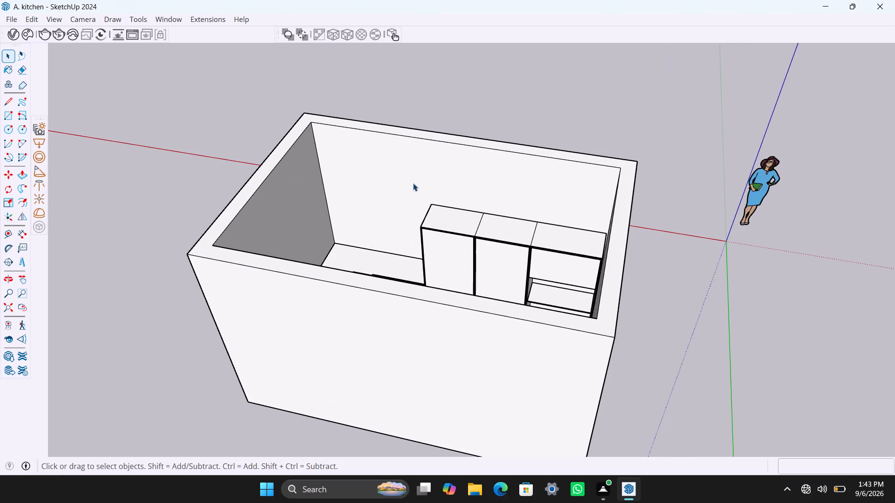
middle_click_drag(401, 202, 483, 245)
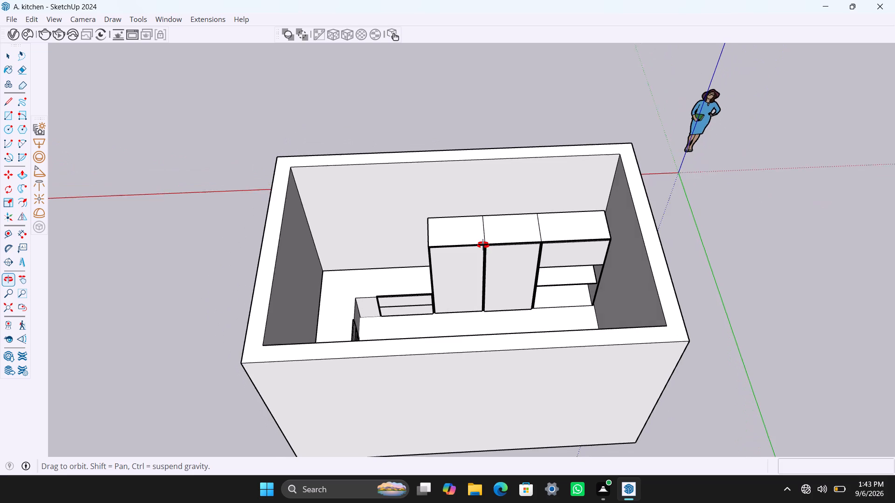
middle_click_drag(483, 245, 475, 248)
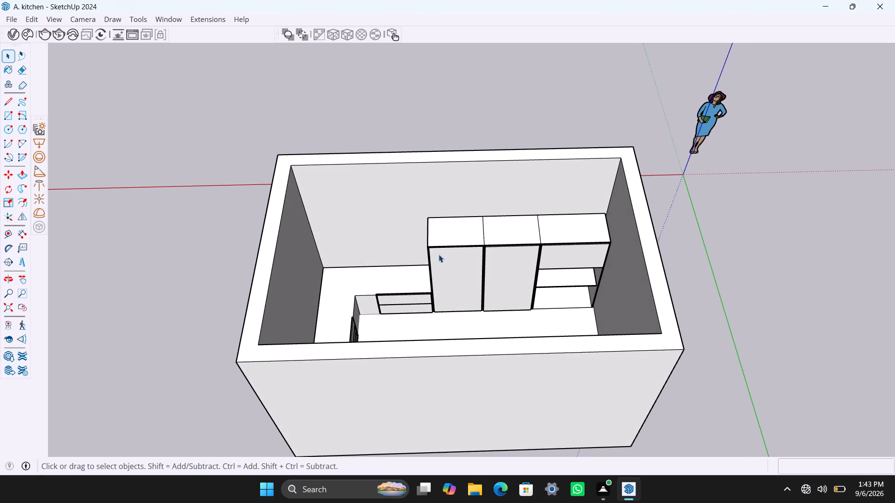
middle_click_drag(430, 245, 413, 247)
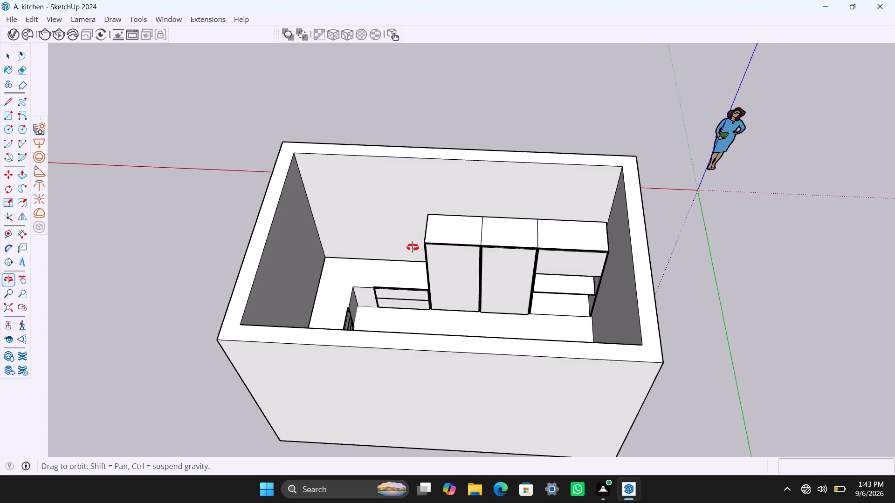
middle_click_drag(413, 247, 420, 251)
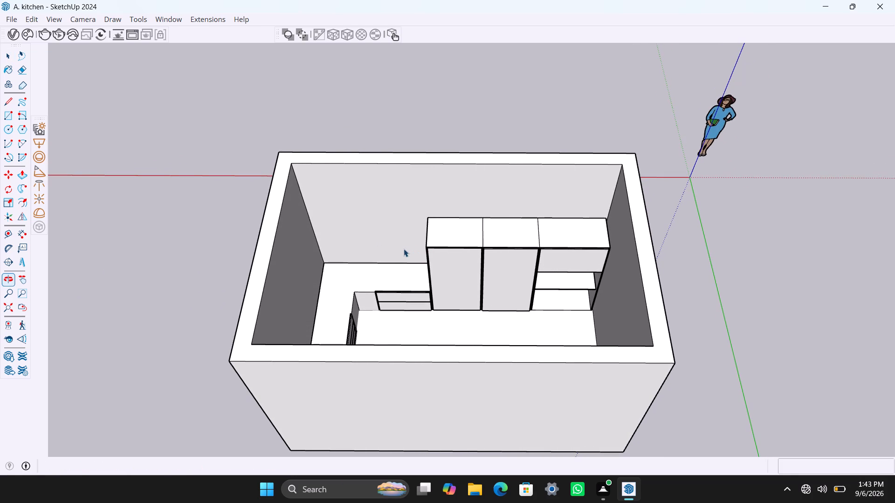
scroll(396, 249, "down", 2)
scroll(385, 240, "up", 3)
scroll(378, 212, "down", 4)
scroll(379, 154, "down", 2)
middle_click_drag(379, 155, 373, 274)
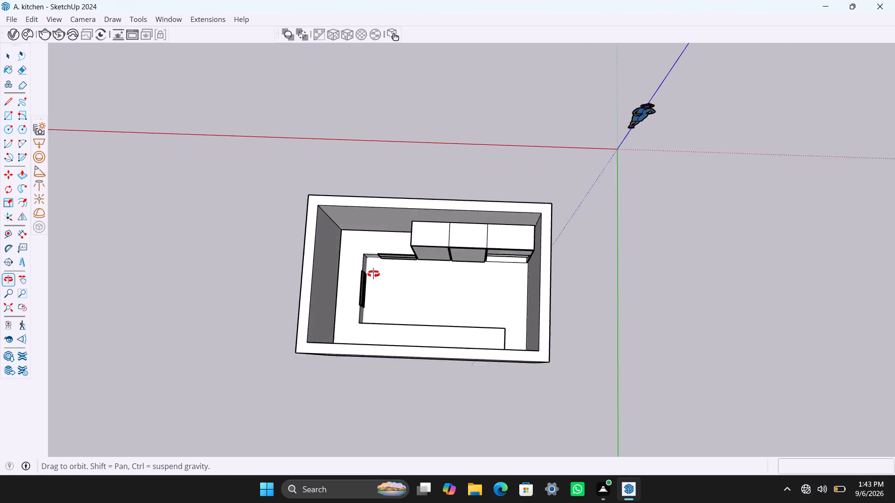
middle_click_drag(373, 274, 379, 282)
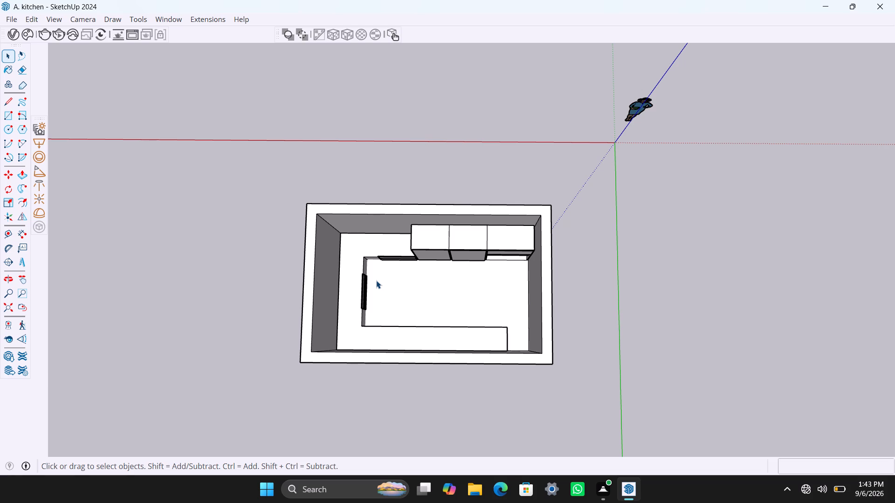
scroll(376, 280, "down", 2)
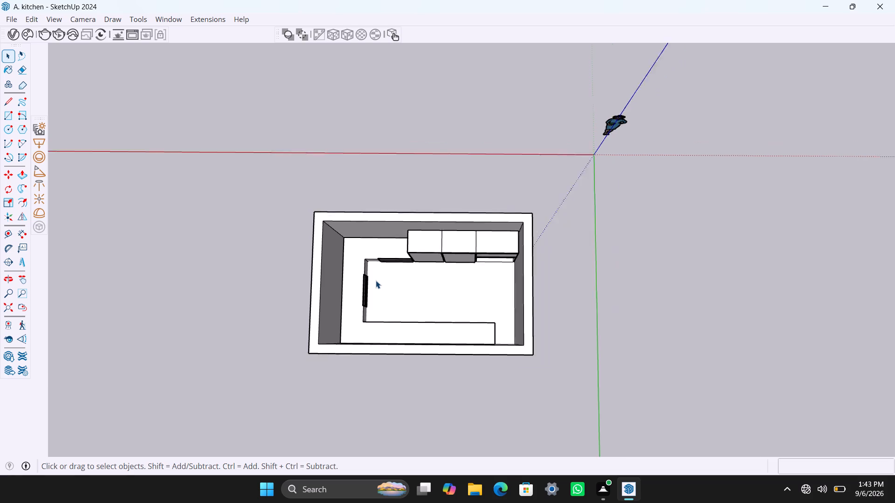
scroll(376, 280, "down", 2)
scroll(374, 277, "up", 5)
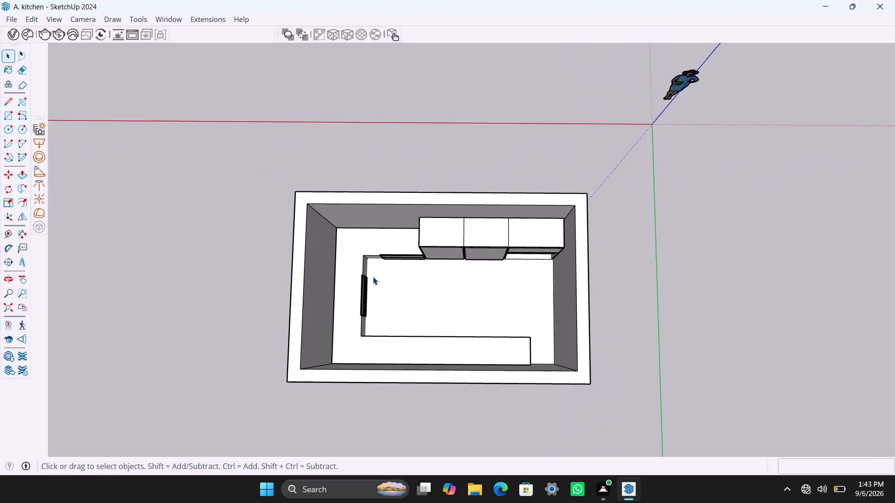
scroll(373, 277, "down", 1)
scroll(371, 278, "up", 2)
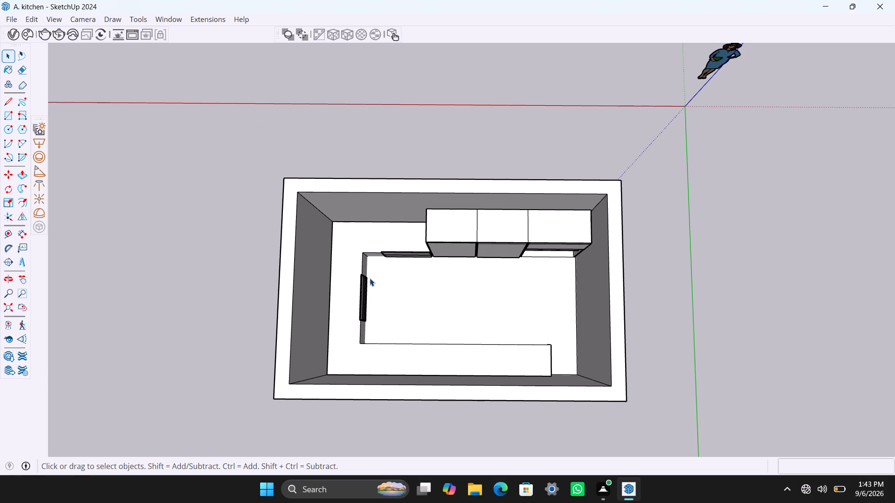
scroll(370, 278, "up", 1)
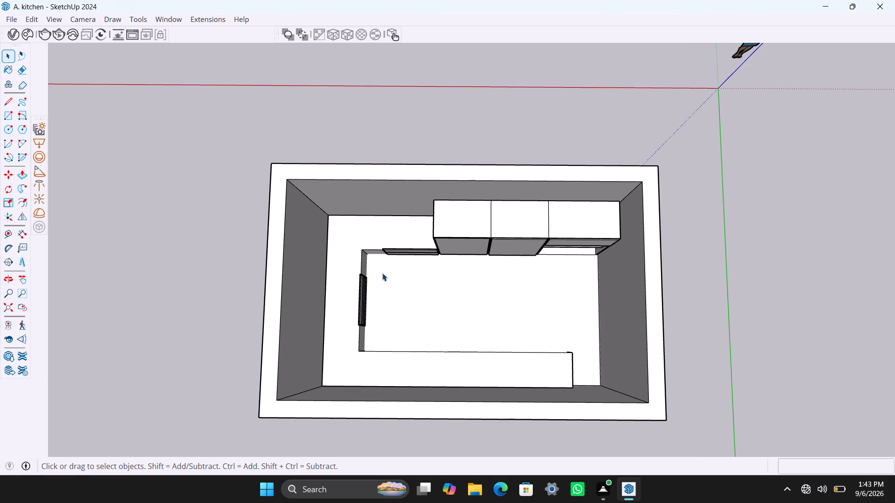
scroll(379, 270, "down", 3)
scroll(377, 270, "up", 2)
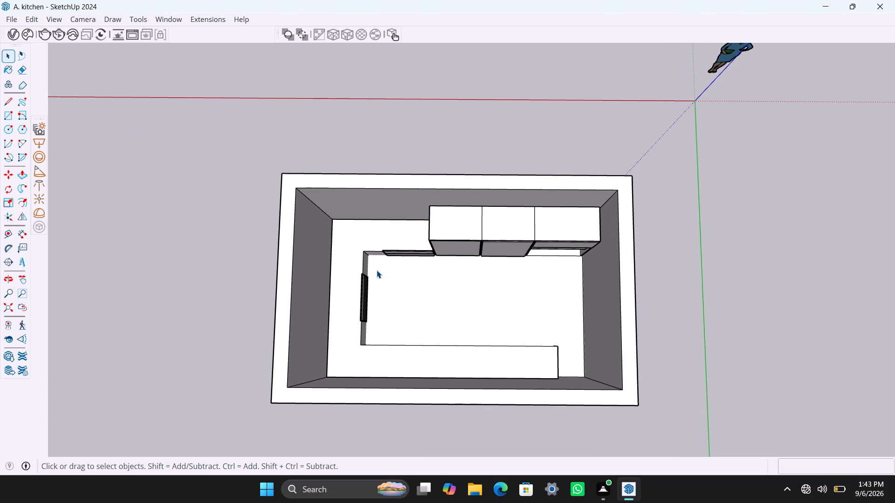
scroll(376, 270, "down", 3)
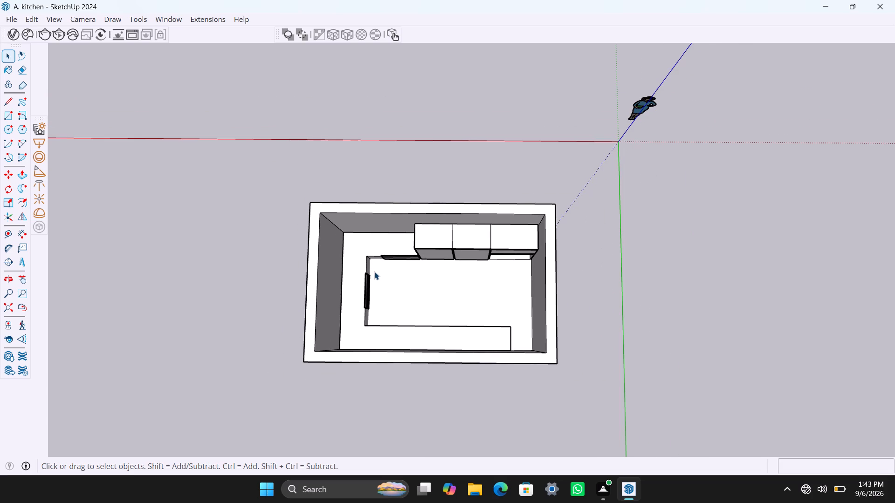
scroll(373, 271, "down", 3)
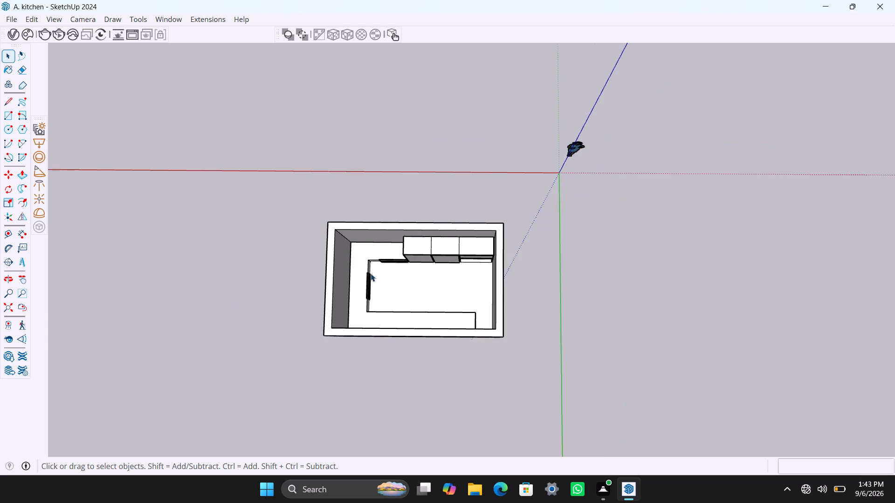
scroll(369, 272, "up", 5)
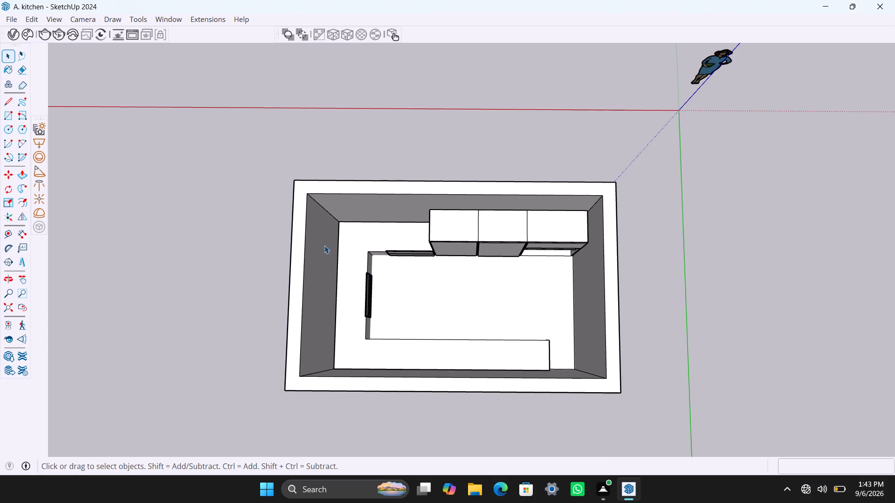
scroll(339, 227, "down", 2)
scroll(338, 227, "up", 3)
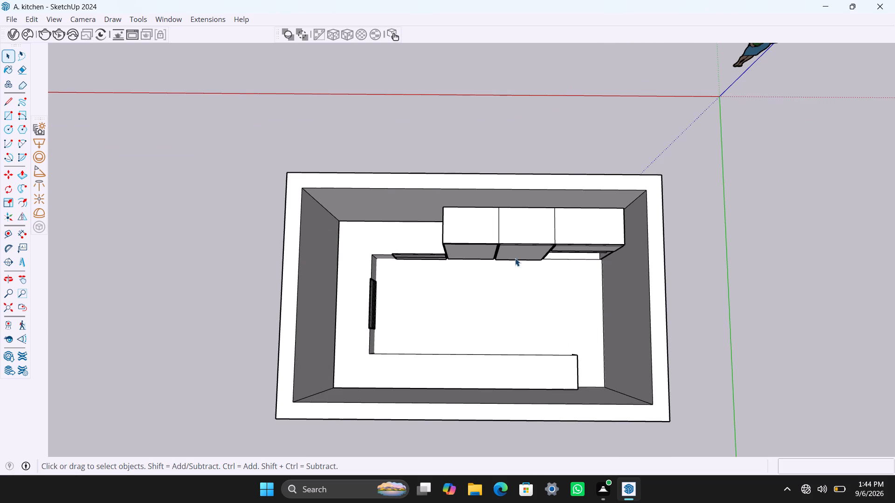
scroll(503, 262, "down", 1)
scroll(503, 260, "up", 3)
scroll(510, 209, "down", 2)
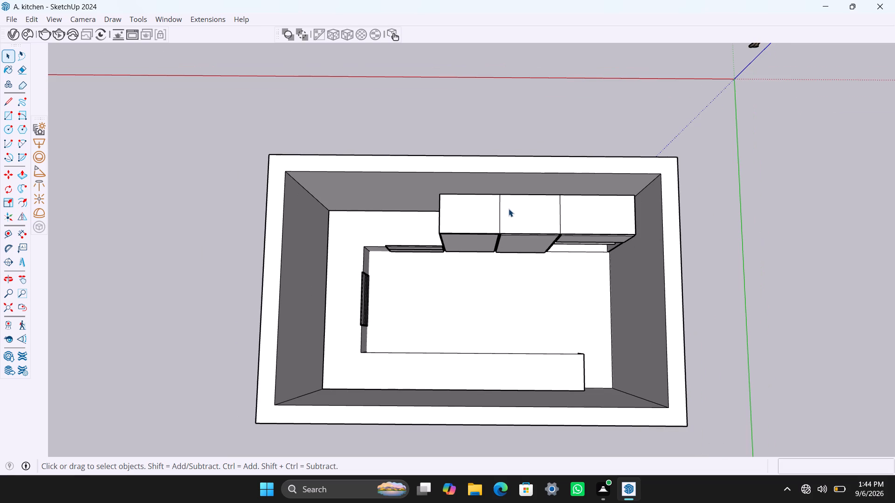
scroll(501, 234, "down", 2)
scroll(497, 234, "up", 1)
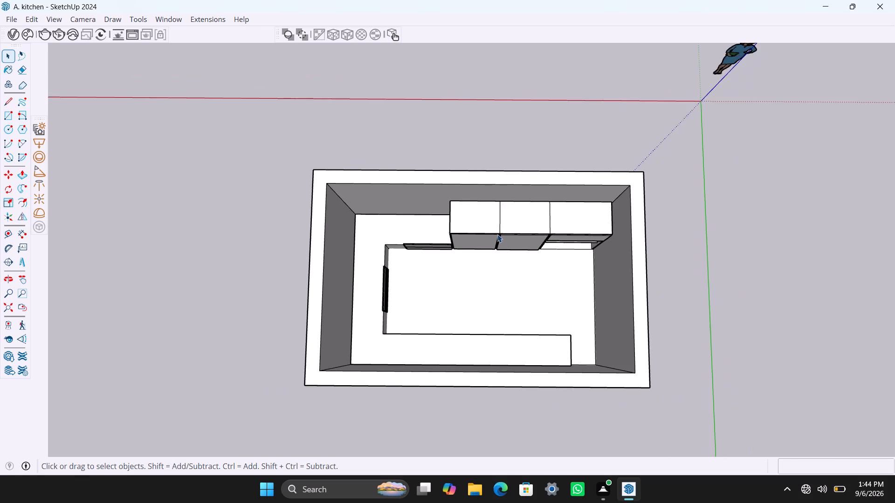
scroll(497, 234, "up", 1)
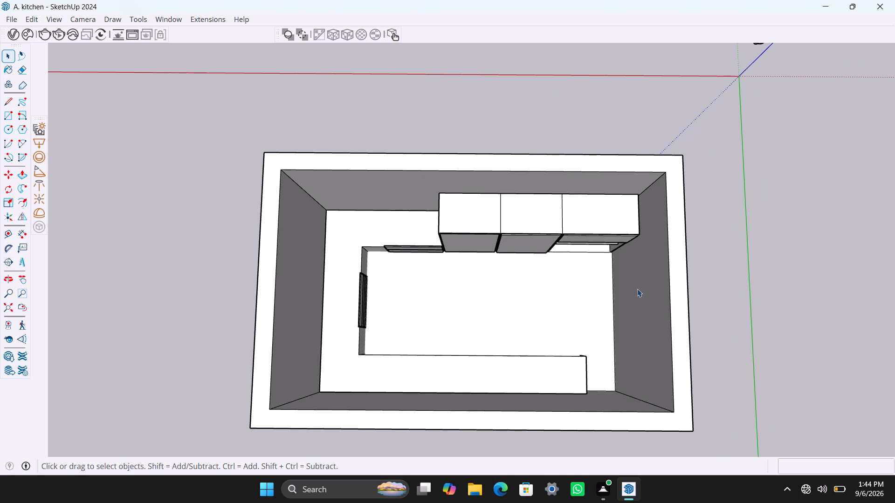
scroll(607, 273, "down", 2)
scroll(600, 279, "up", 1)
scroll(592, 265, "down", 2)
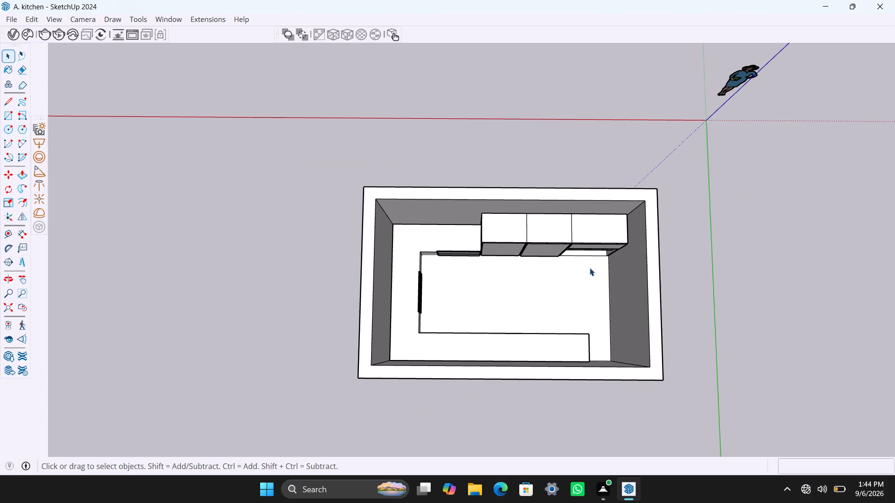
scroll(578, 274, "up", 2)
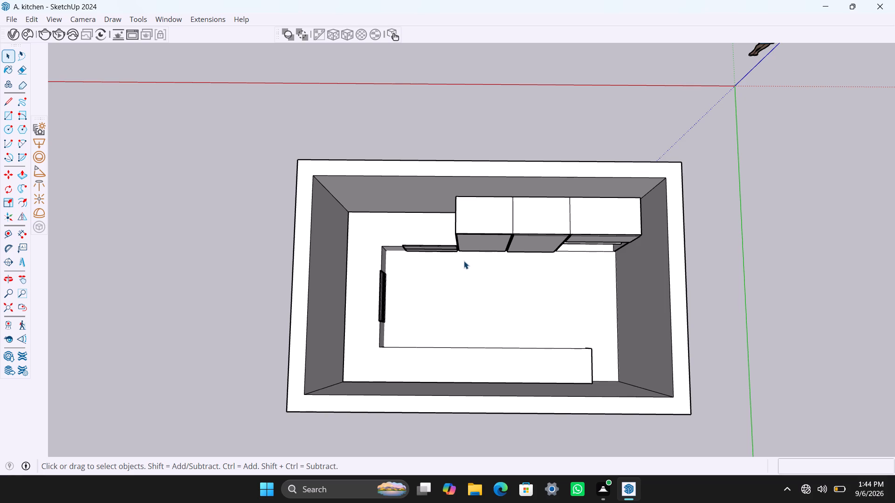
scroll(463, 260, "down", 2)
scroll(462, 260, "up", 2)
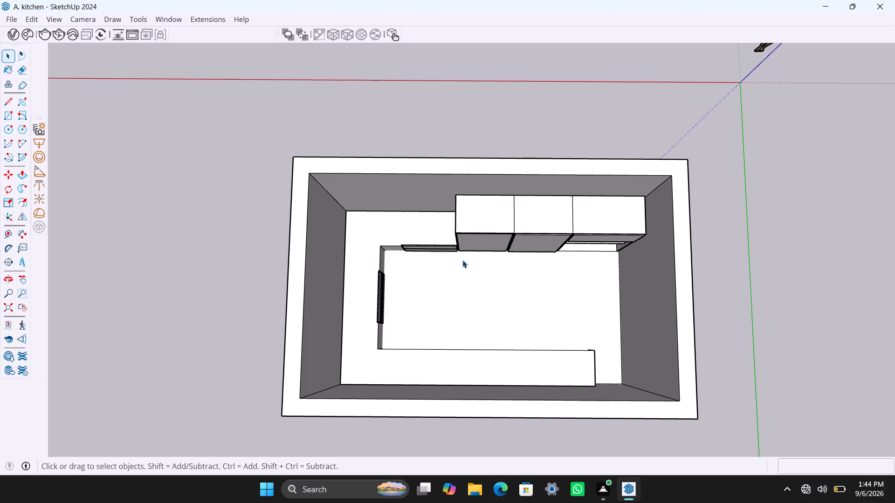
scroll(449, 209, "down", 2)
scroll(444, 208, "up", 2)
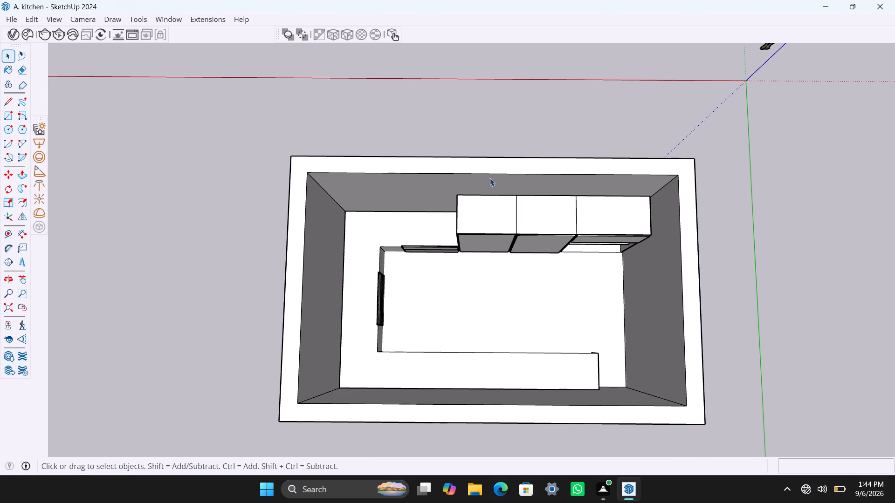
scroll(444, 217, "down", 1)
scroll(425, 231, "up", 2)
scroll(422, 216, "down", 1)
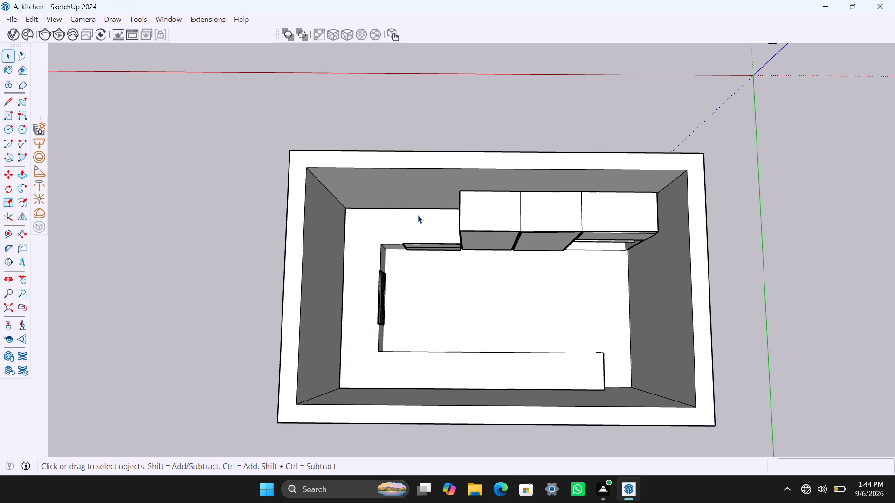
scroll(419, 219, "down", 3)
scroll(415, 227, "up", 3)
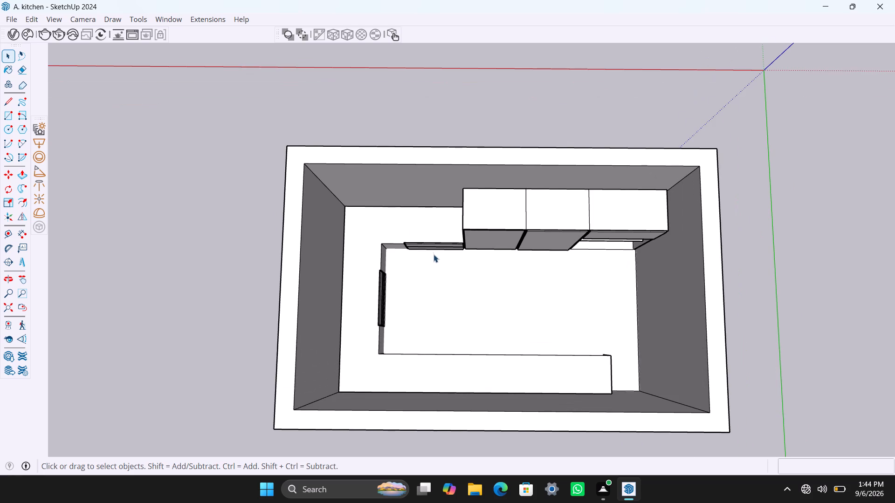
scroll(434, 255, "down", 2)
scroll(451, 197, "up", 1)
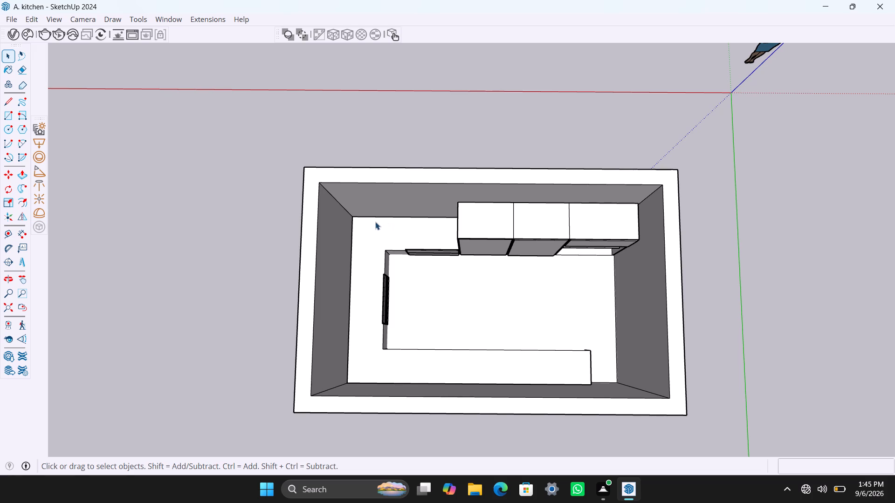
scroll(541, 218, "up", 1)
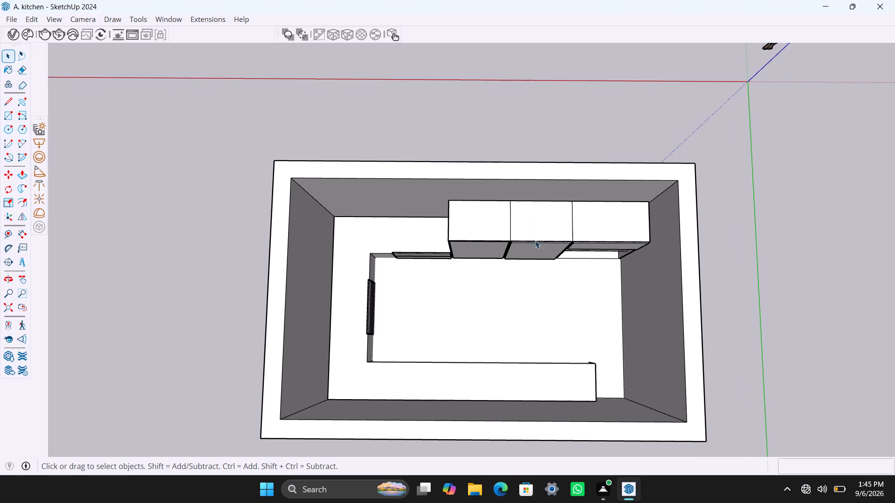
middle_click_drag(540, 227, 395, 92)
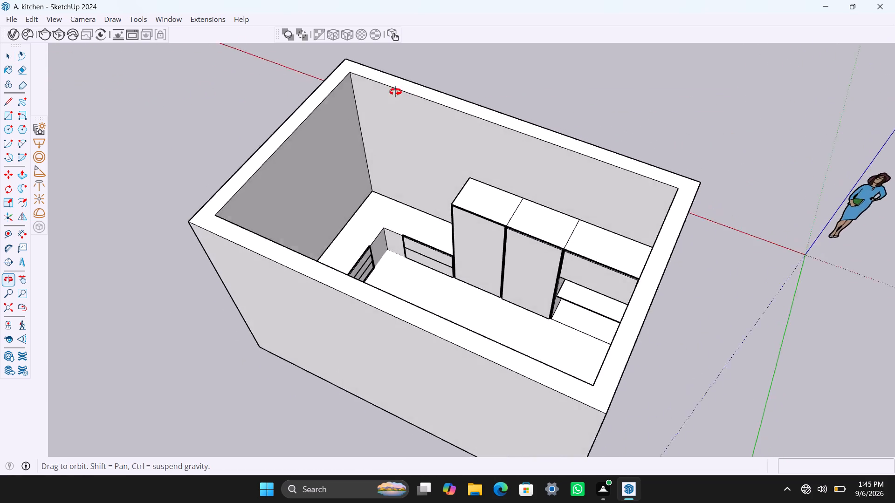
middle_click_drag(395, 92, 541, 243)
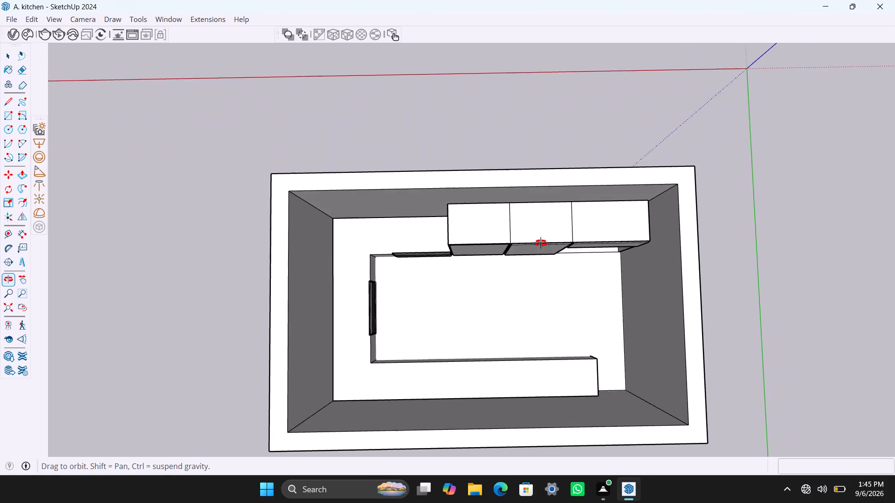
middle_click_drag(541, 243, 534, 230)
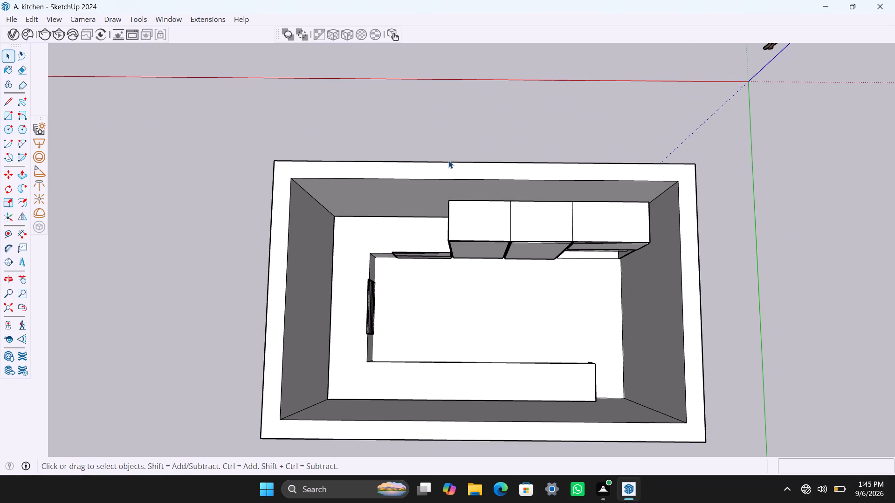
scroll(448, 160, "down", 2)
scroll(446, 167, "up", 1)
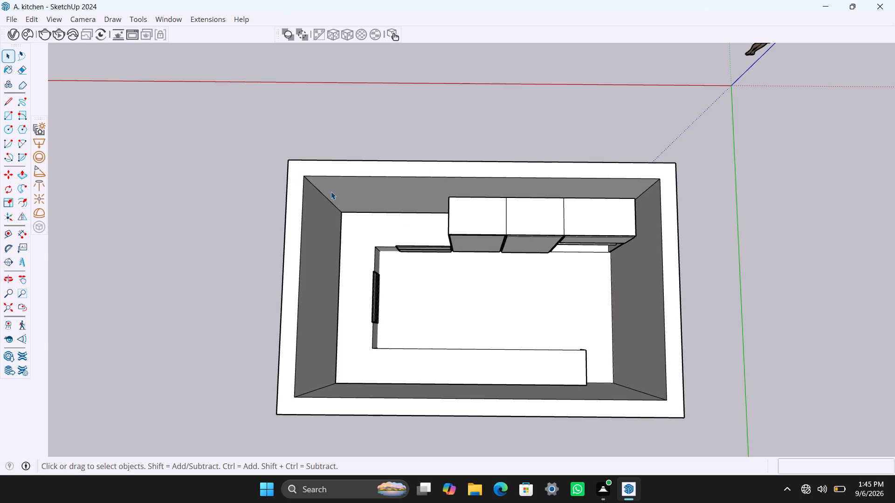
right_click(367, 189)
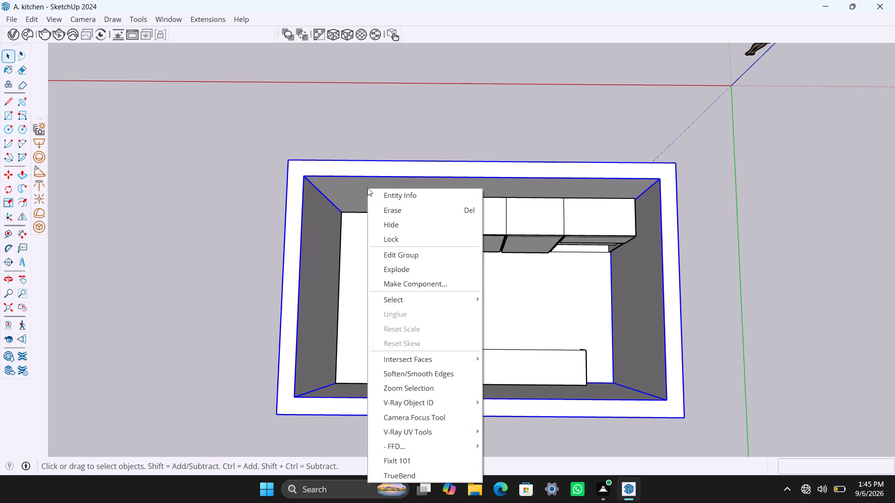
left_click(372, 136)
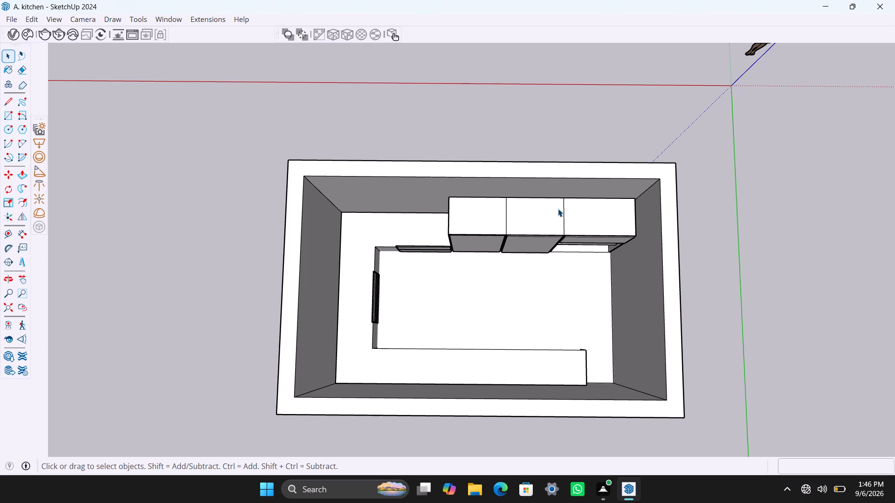
Examine the walled kitchen from above and at oblique angles, including the U-shaped counter, drawer fronts, tall shelved unit and walls.
scroll(563, 292, "down", 3)
scroll(555, 288, "up", 2)
middle_click_drag(595, 318, 419, 164)
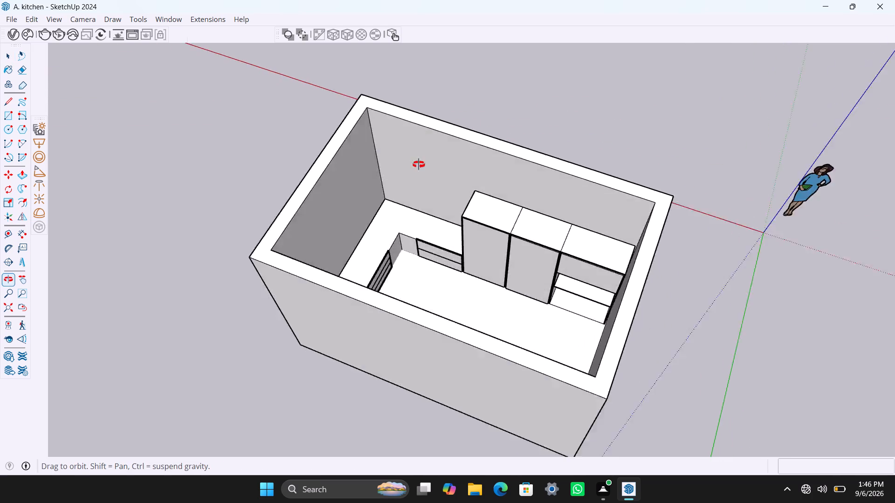
middle_click_drag(419, 164, 534, 196)
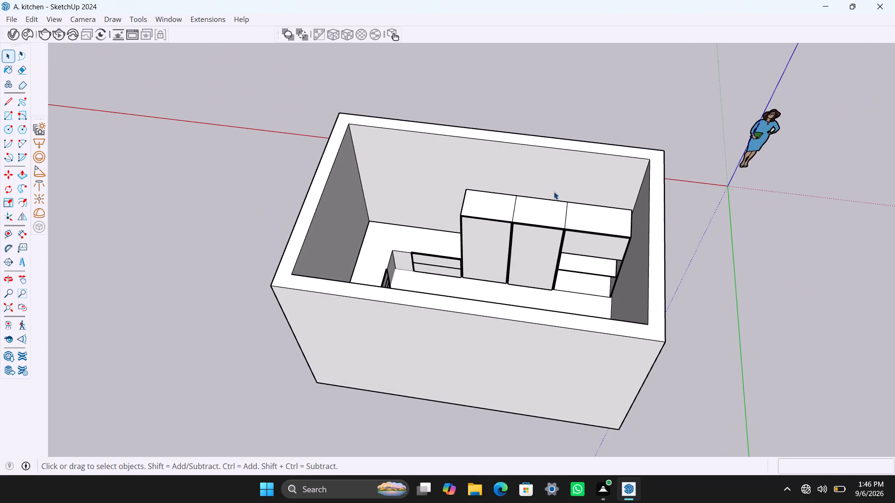
middle_click_drag(596, 227, 626, 304)
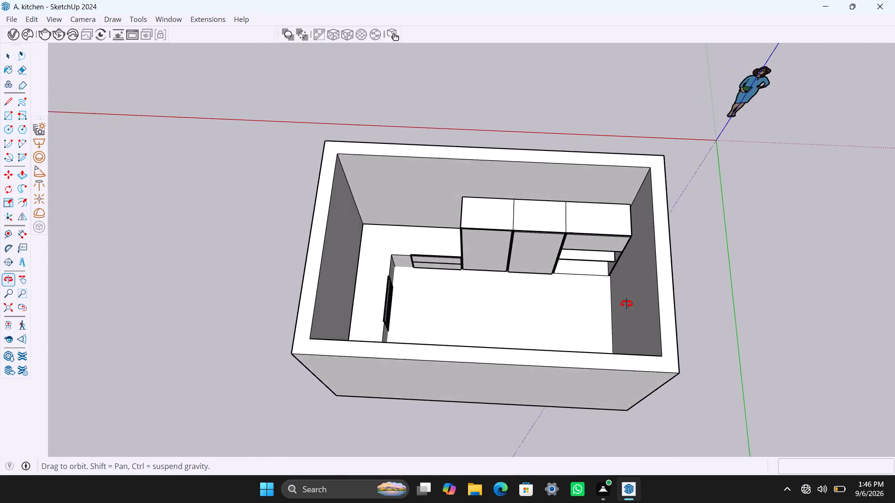
middle_click_drag(626, 304, 638, 326)
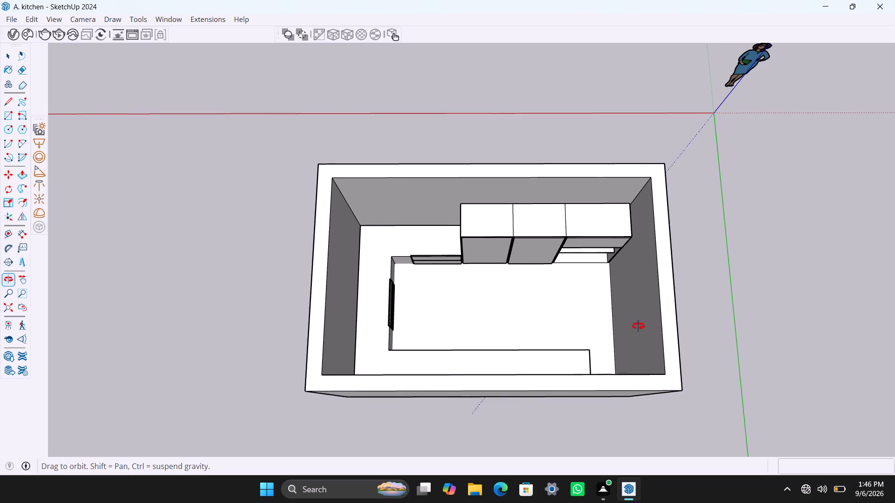
middle_click_drag(638, 326, 647, 353)
middle_click_drag(645, 353, 637, 354)
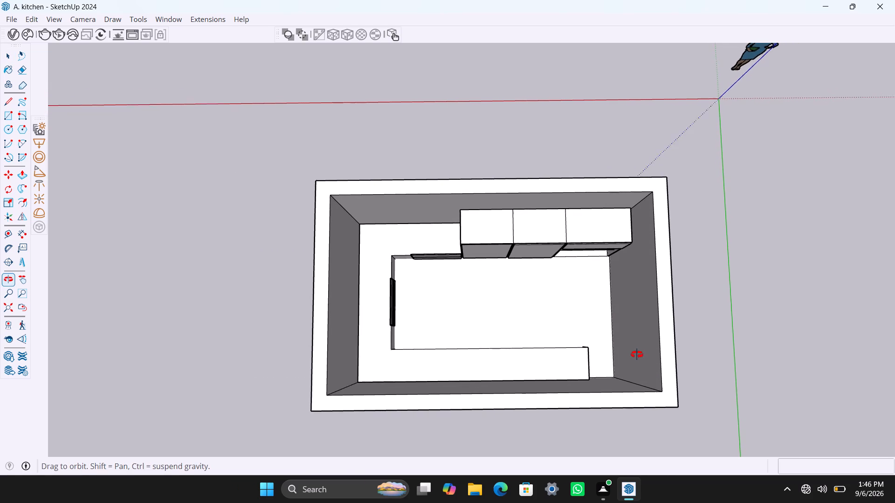
middle_click_drag(637, 354, 633, 354)
scroll(460, 213, "up", 2)
scroll(507, 258, "down", 1)
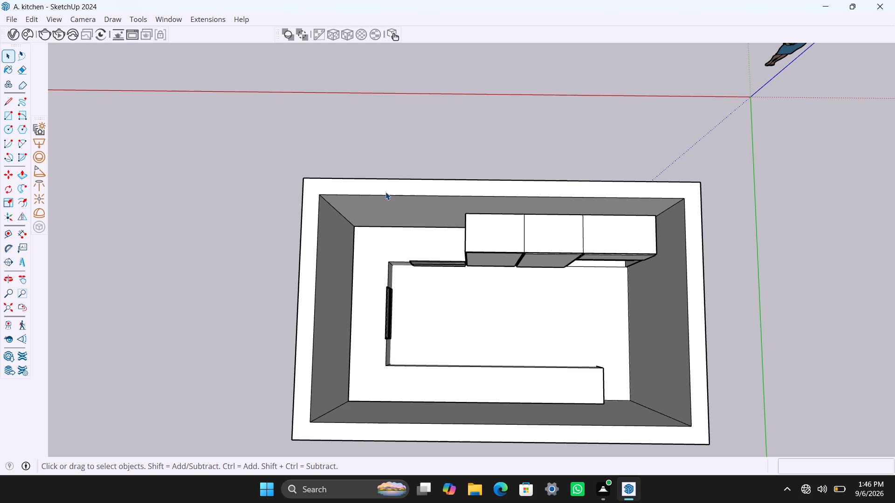
scroll(361, 260, "down", 1)
middle_click_drag(361, 259, 361, 258, "shift")
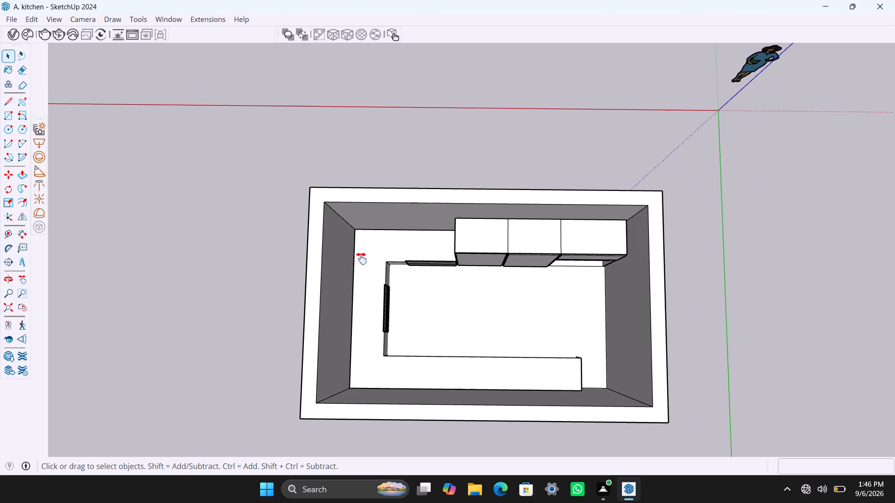
middle_click_drag(361, 258, 345, 177, "shift")
scroll(394, 246, "up", 1)
middle_click_drag(438, 292, 442, 351)
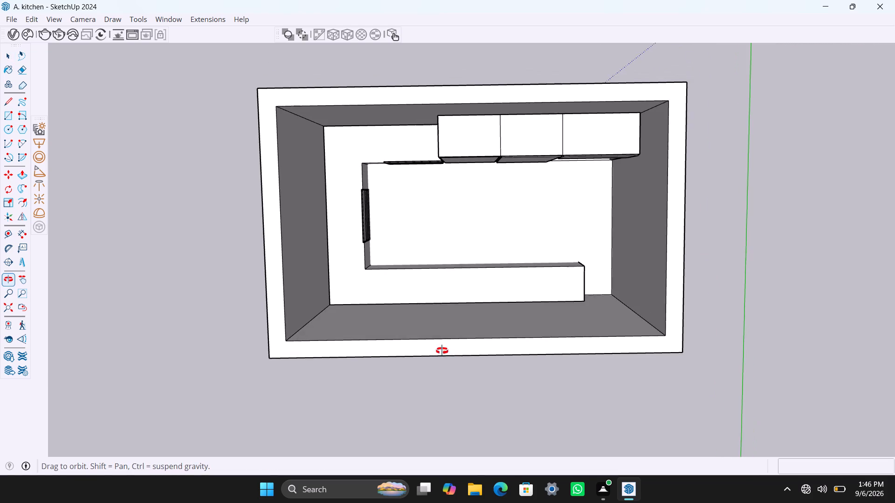
middle_click_drag(442, 351, 329, 264)
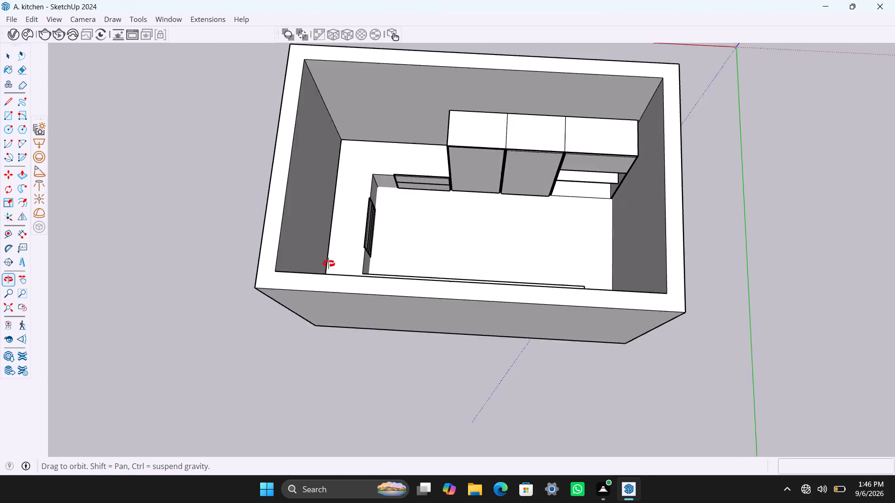
middle_click_drag(329, 264, 325, 292)
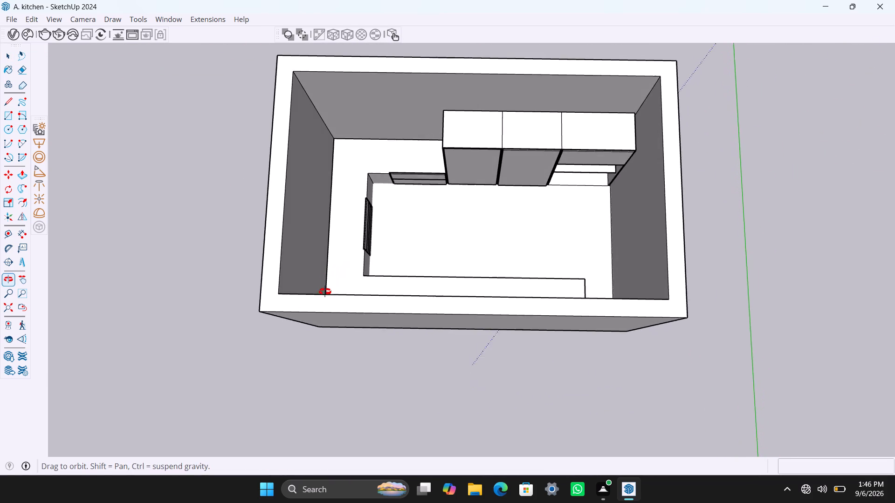
Examine the walled kitchen's layout from above, including the U-shaped counter, tall unit and surrounding walls.
middle_click_drag(325, 292, 322, 296)
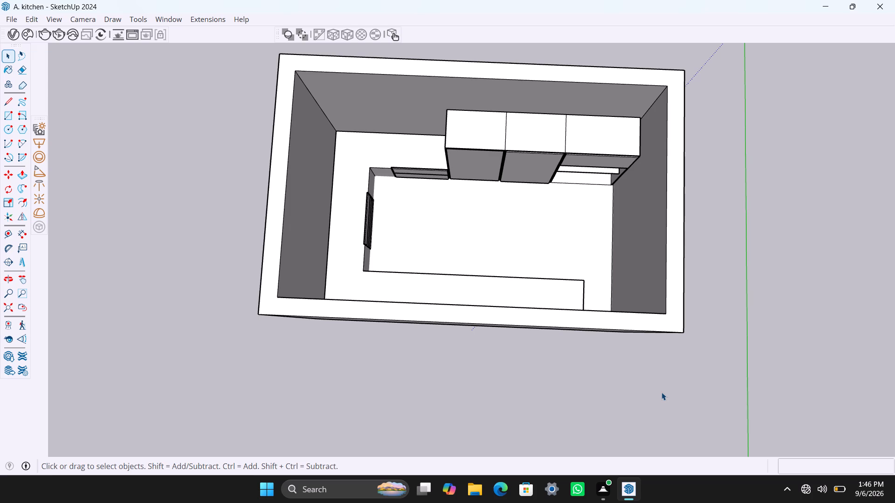
scroll(572, 299, "down", 3)
scroll(554, 237, "up", 1)
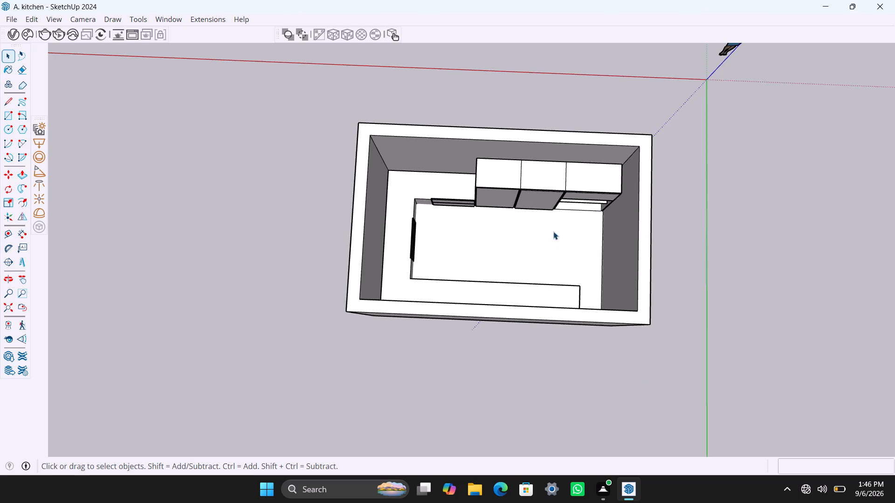
scroll(553, 231, "up", 1)
middle_click_drag(537, 201, 546, 223)
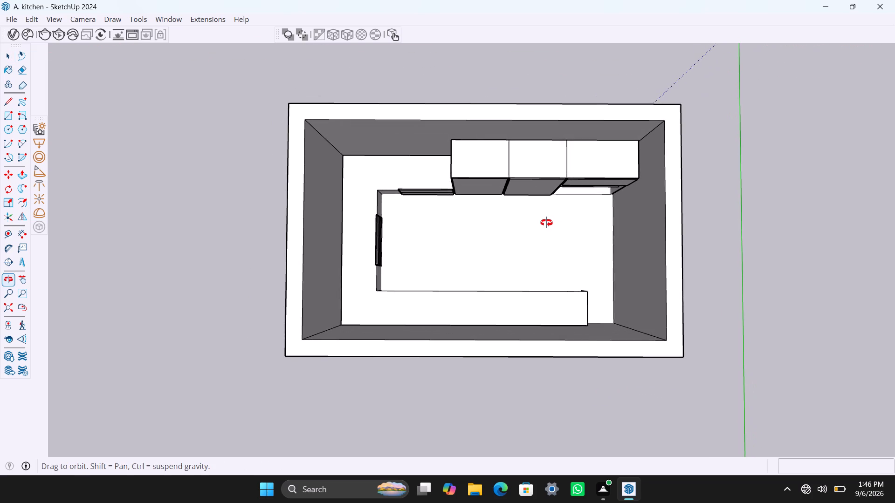
middle_click_drag(546, 223, 550, 236)
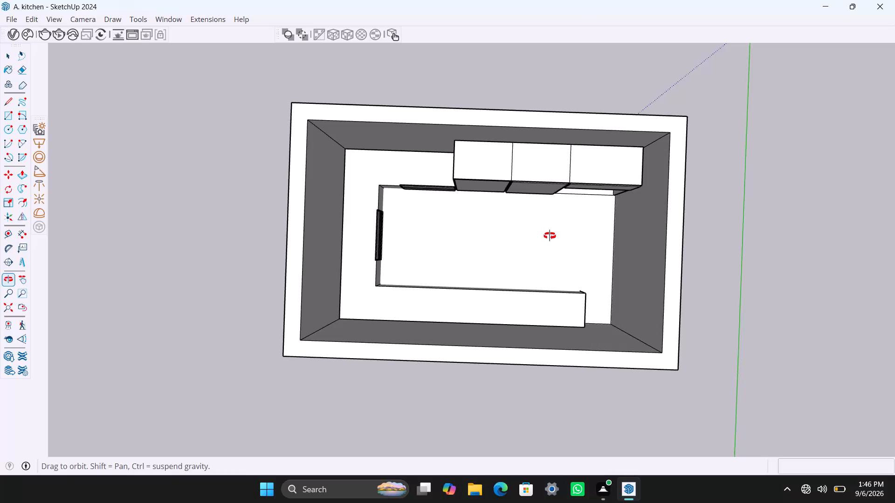
middle_click_drag(550, 236, 550, 236)
scroll(516, 275, "down", 4)
middle_click_drag(499, 299, 481, 282)
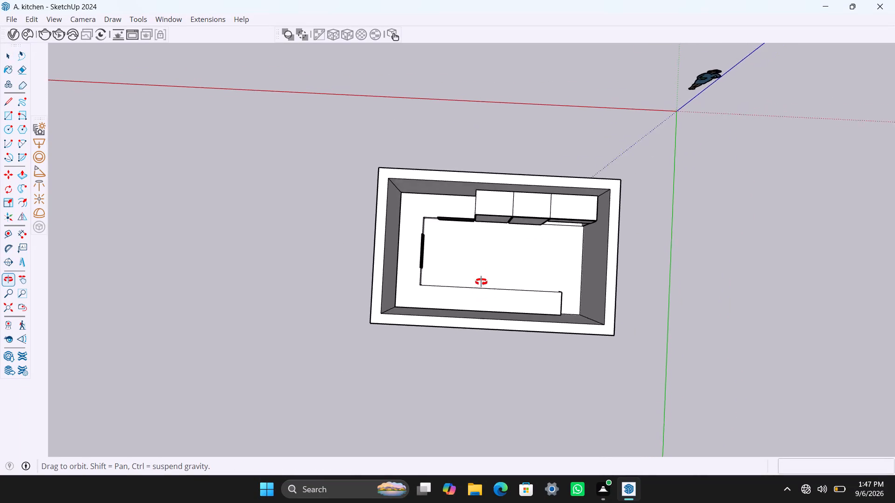
Inspect the walled kitchen from its outer corners and short end, looking in at the three-drawer front, counter and tall unit.
middle_click_drag(481, 282, 375, 102)
scroll(572, 265, "up", 4)
middle_click_drag(649, 286, 614, 284)
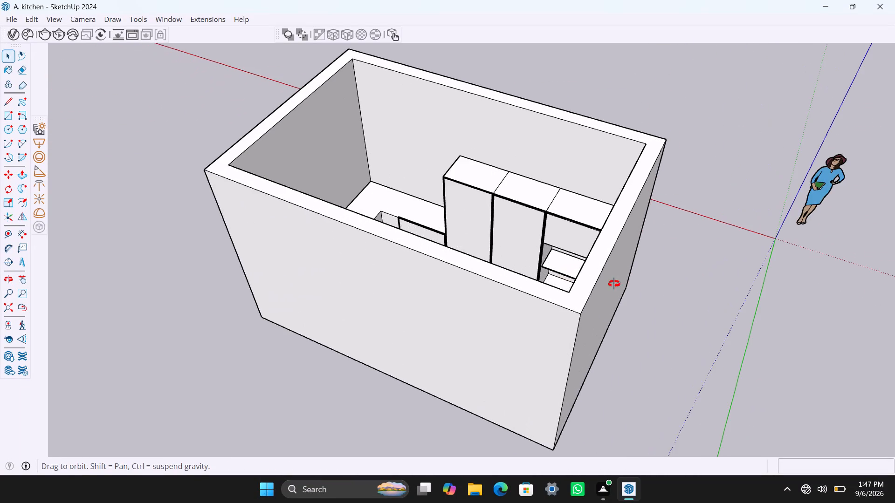
middle_click_drag(614, 284, 353, 300)
scroll(454, 288, "down", 3)
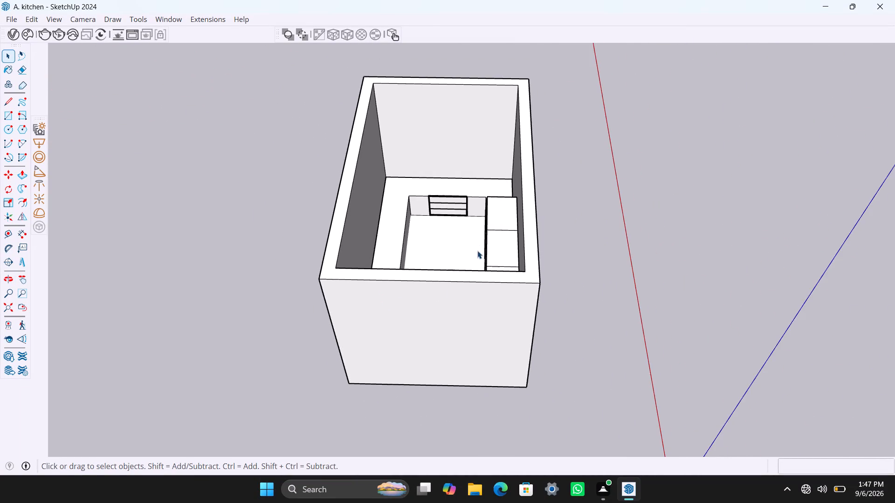
scroll(479, 246, "up", 3)
scroll(465, 255, "down", 4)
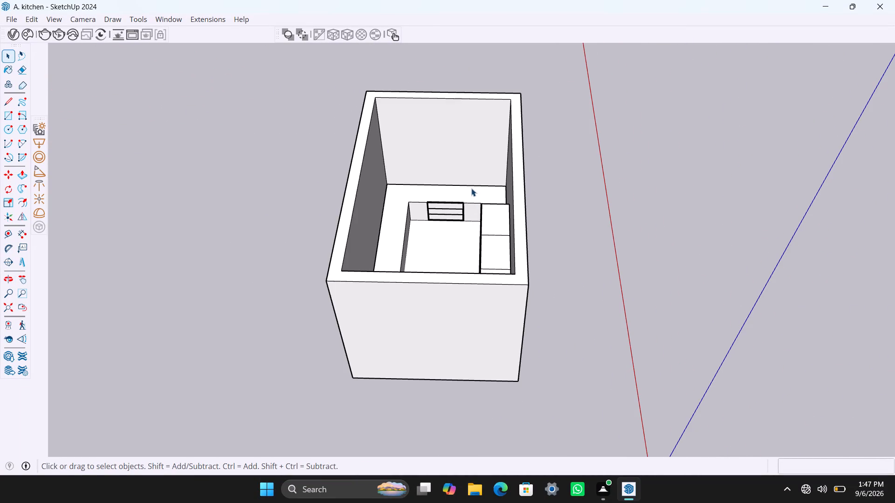
scroll(461, 198, "down", 3)
scroll(460, 204, "up", 8)
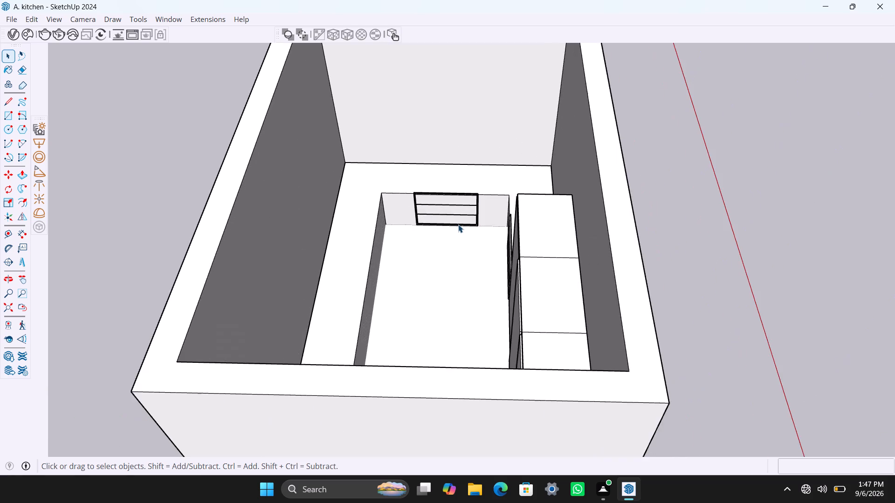
scroll(459, 225, "up", 2)
scroll(443, 299, "down", 8)
middle_click_drag(436, 307, 231, 315)
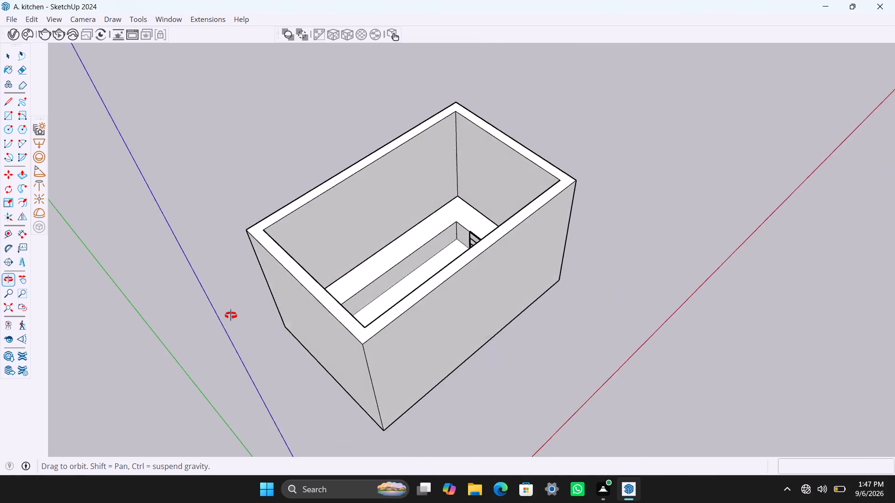
middle_click_drag(231, 315, 894, 302)
Examine the tall three-part unit, its open shelves and the adjoining counter fronts over the long front wall.
scroll(347, 313, "down", 1)
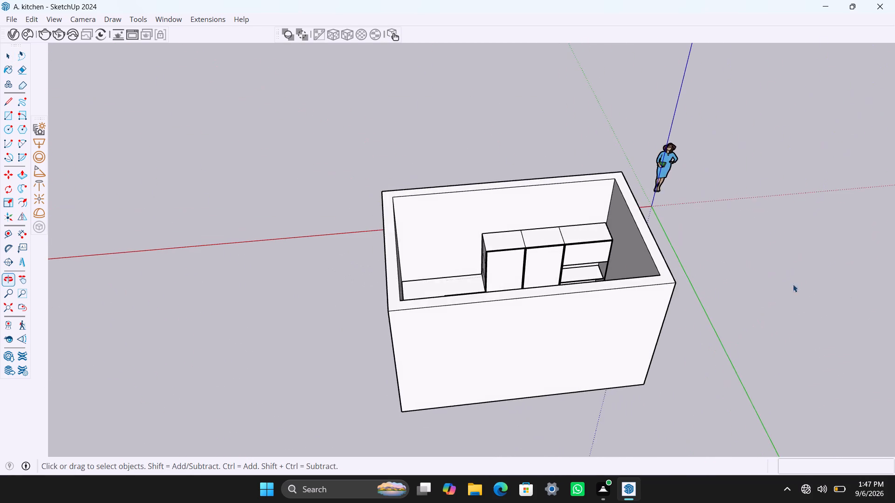
scroll(574, 241, "up", 5)
middle_click_drag(531, 293, 494, 388)
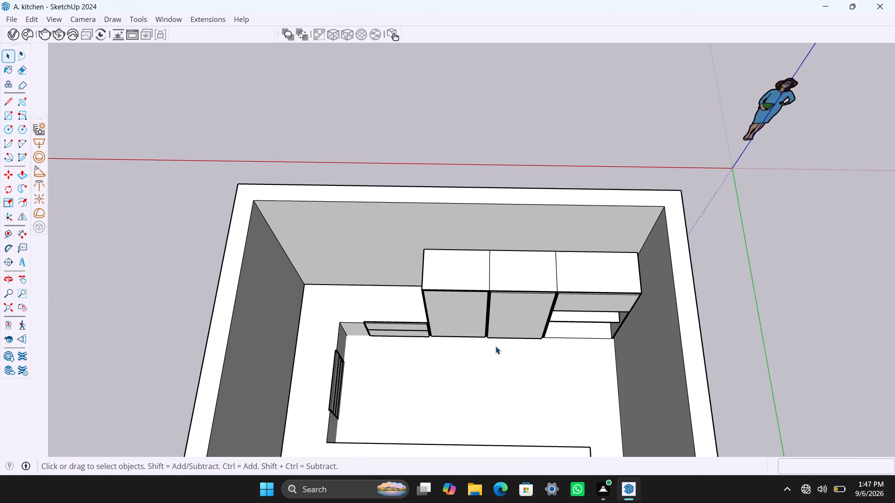
scroll(496, 345, "down", 4)
middle_click_drag(494, 353, 494, 354)
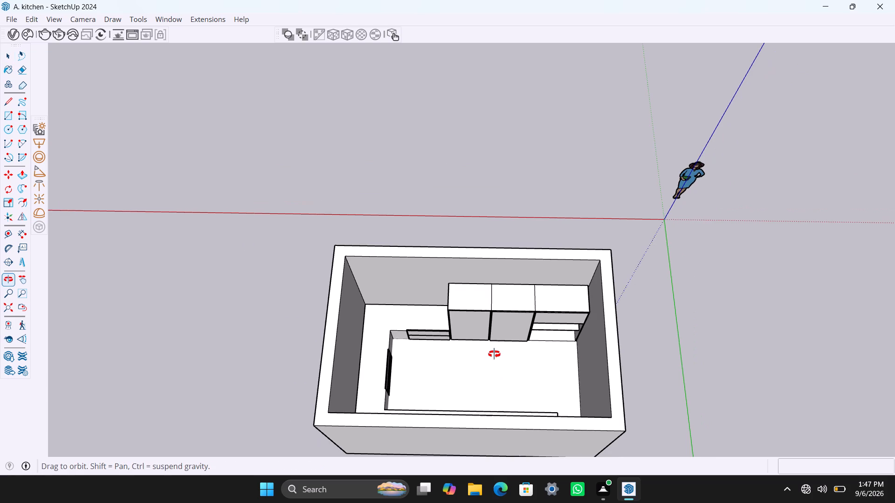
middle_click_drag(494, 354, 497, 357)
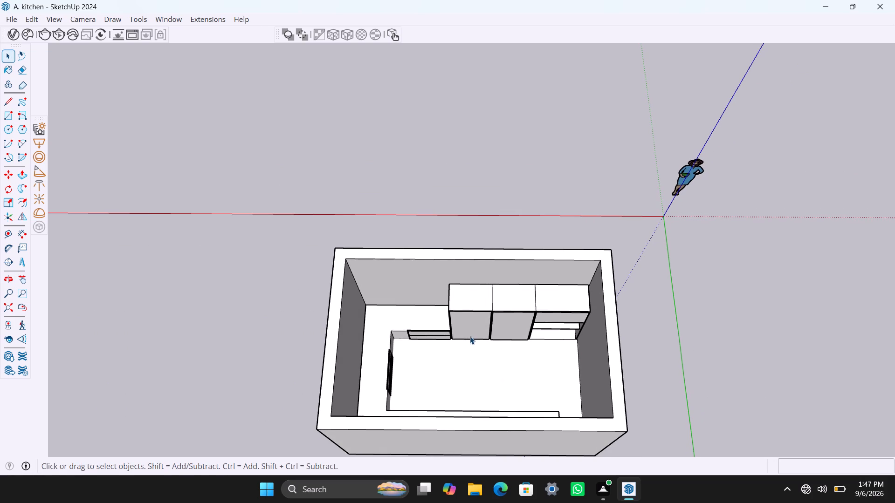
scroll(469, 330, "up", 2)
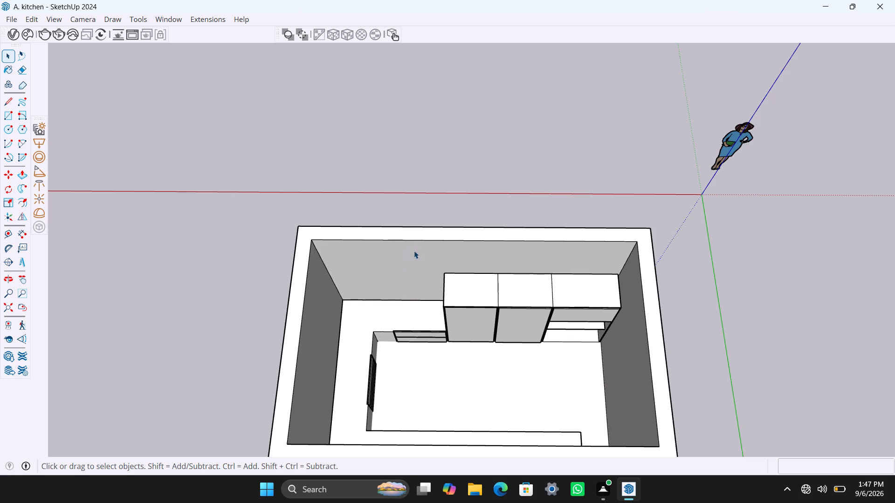
middle_click_drag(429, 259, 420, 183, "shift")
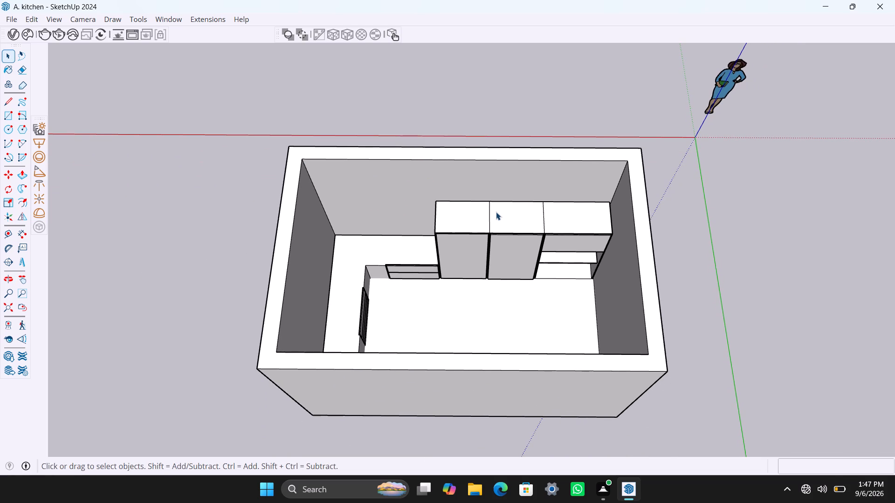
scroll(492, 207, "up", 1)
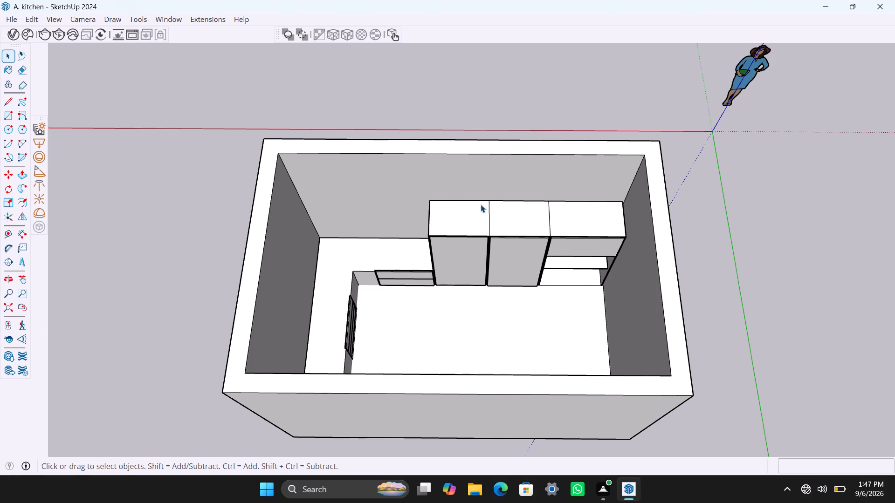
scroll(472, 216, "down", 2)
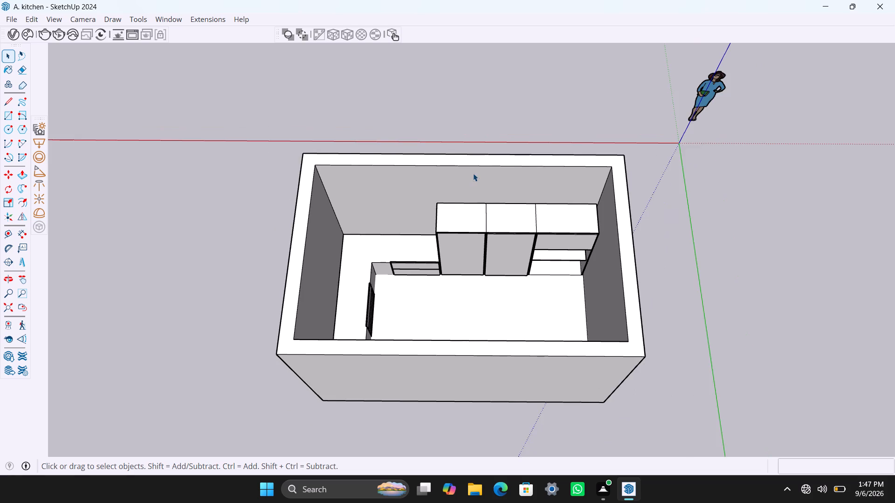
scroll(473, 173, "down", 1)
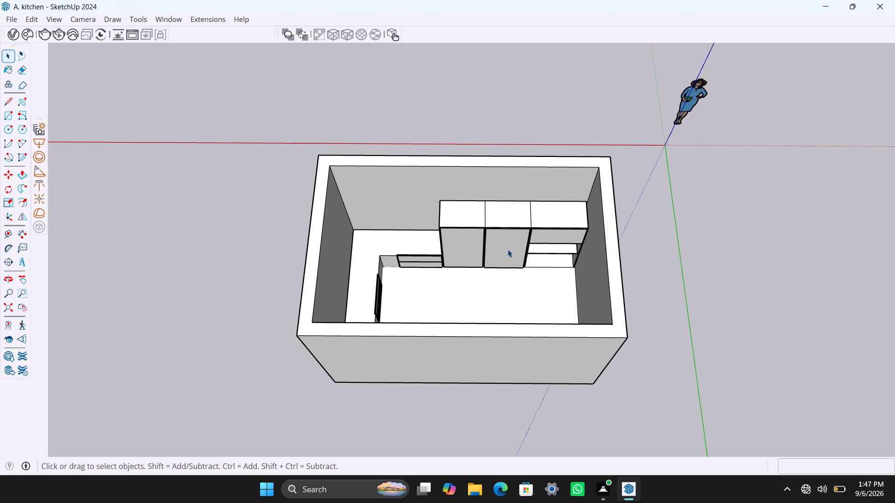
Review the kitchen plan from above, checking the counter run, the open floor area and the tall unit against the back wall.
middle_click_drag(495, 235, 494, 311)
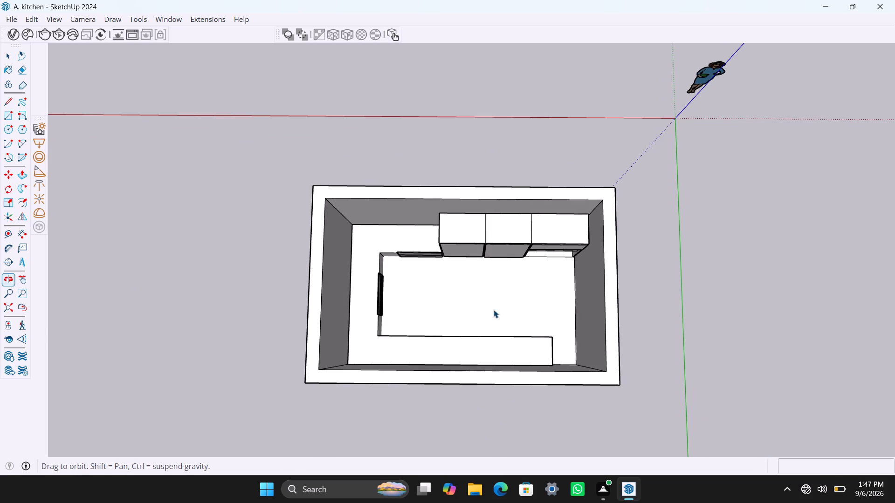
scroll(486, 303, "up", 1)
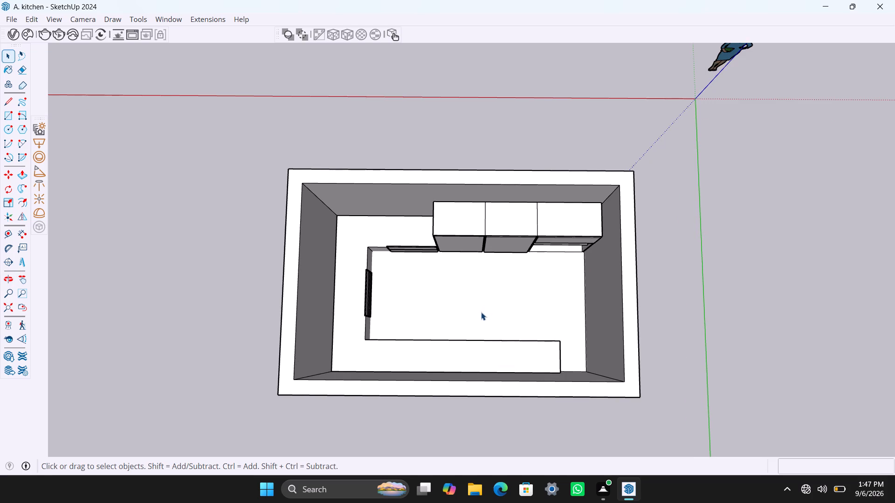
scroll(481, 312, "up", 1)
middle_click(484, 314)
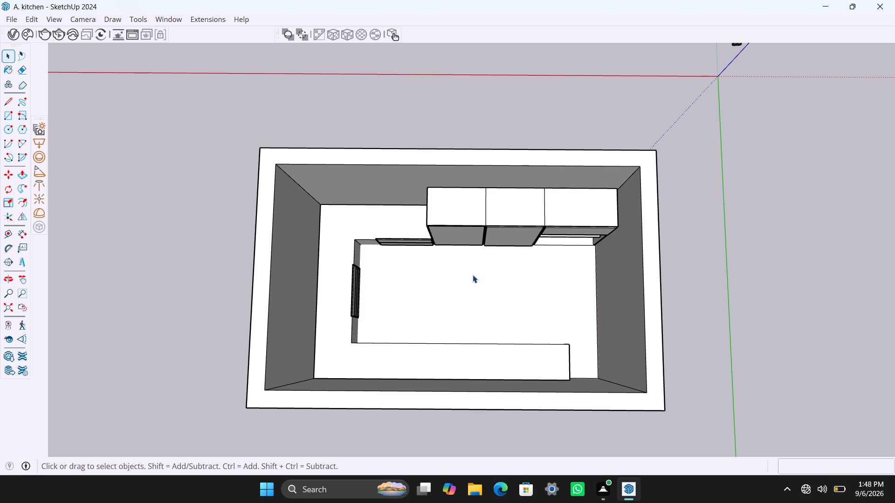
scroll(473, 274, "down", 3)
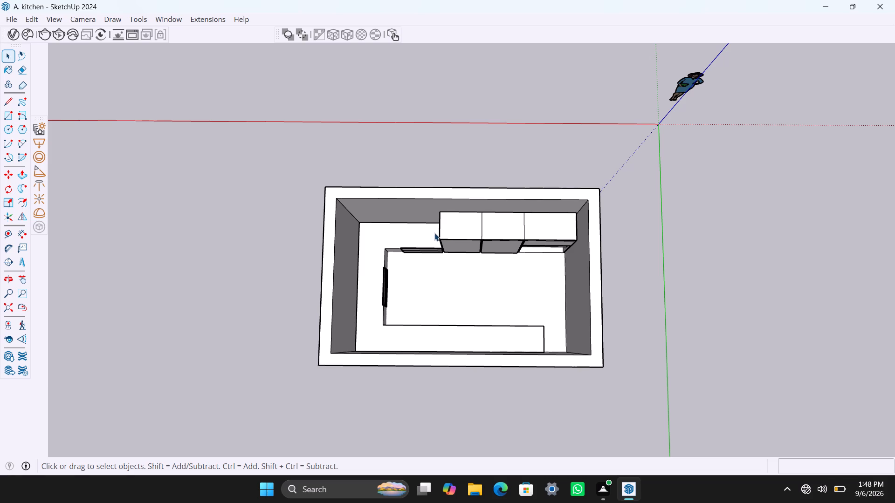
scroll(476, 266, "up", 1)
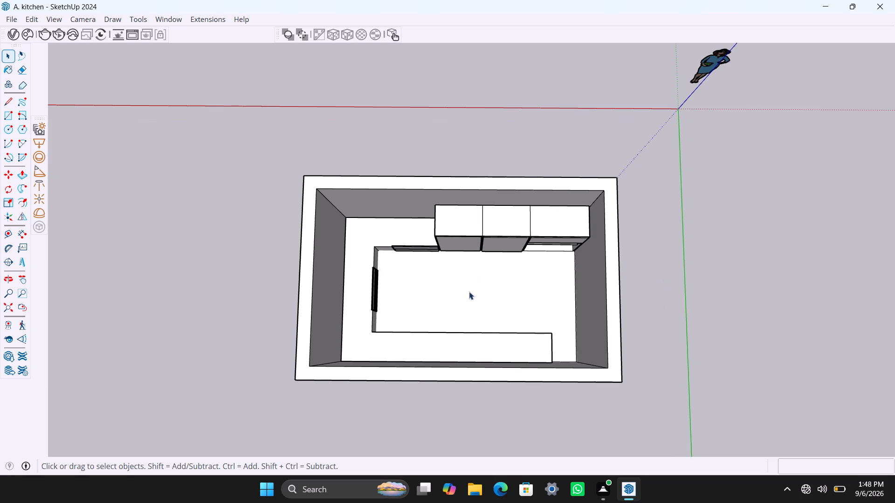
scroll(482, 311, "up", 1)
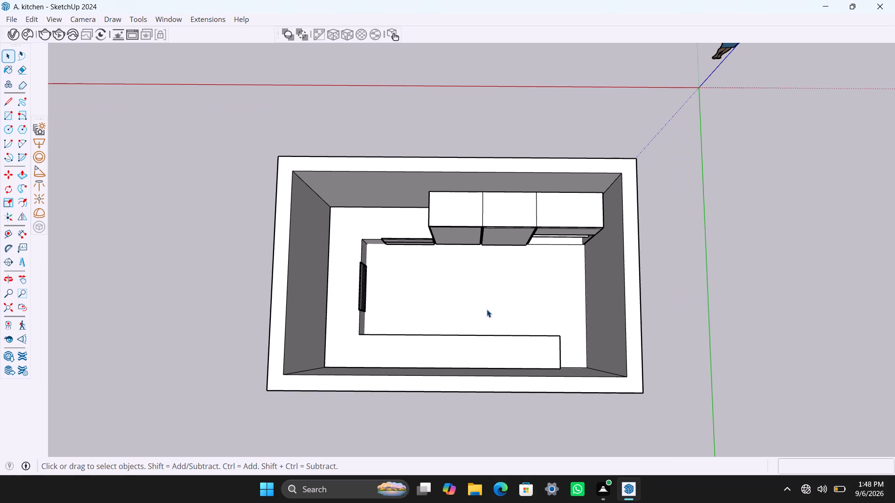
scroll(485, 312, "up", 1)
scroll(484, 313, "down", 2)
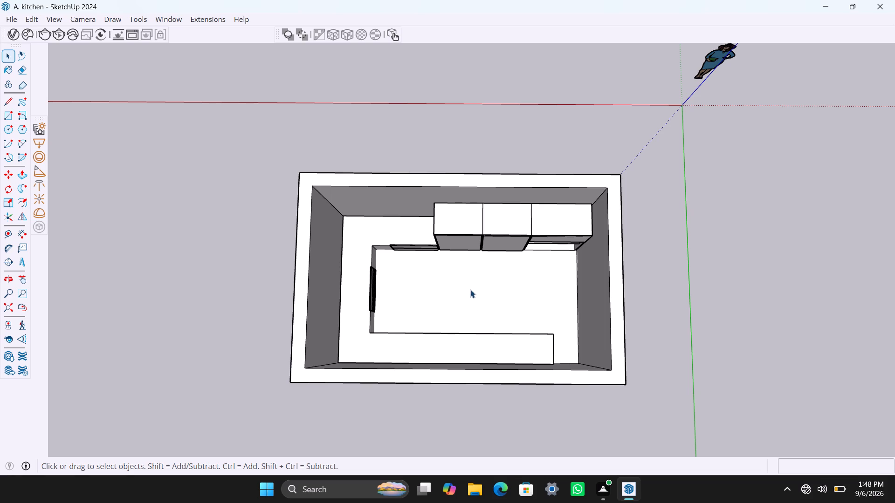
scroll(585, 256, "up", 2)
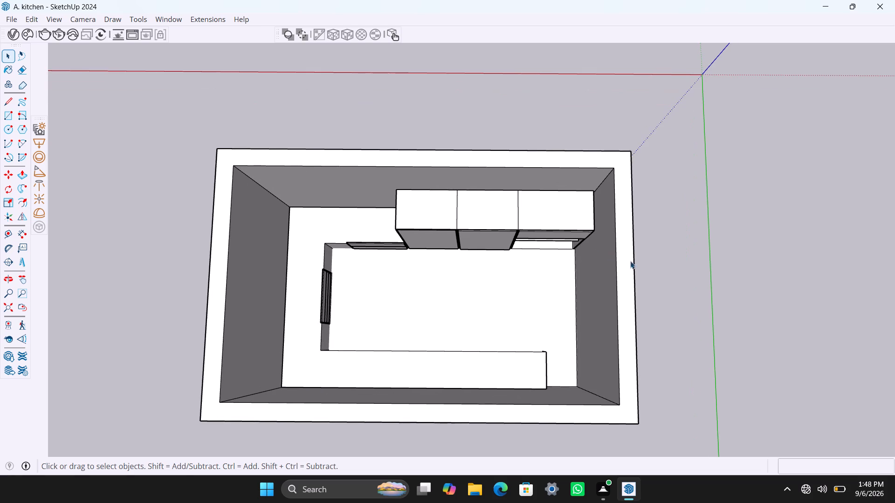
Inspect the counter corner, both drawer fronts and the side of the tall unit obliquely from the room's short end.
middle_click_drag(631, 261, 335, 139)
scroll(450, 177, "up", 1)
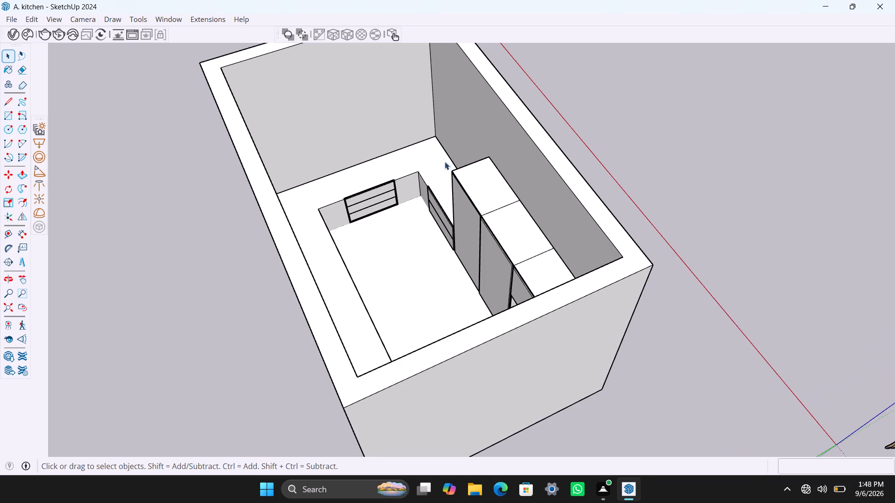
scroll(433, 138, "up", 1)
scroll(441, 161, "down", 3)
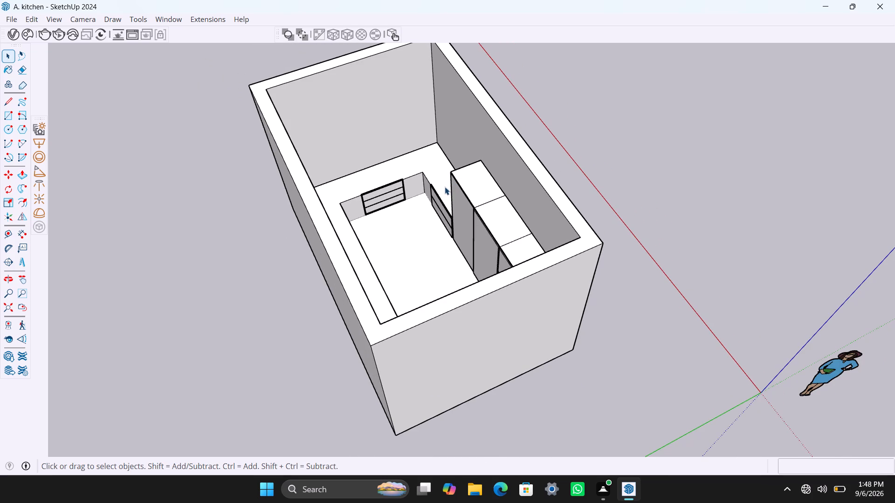
scroll(476, 237, "up", 2)
middle_click_drag(441, 212, 412, 185)
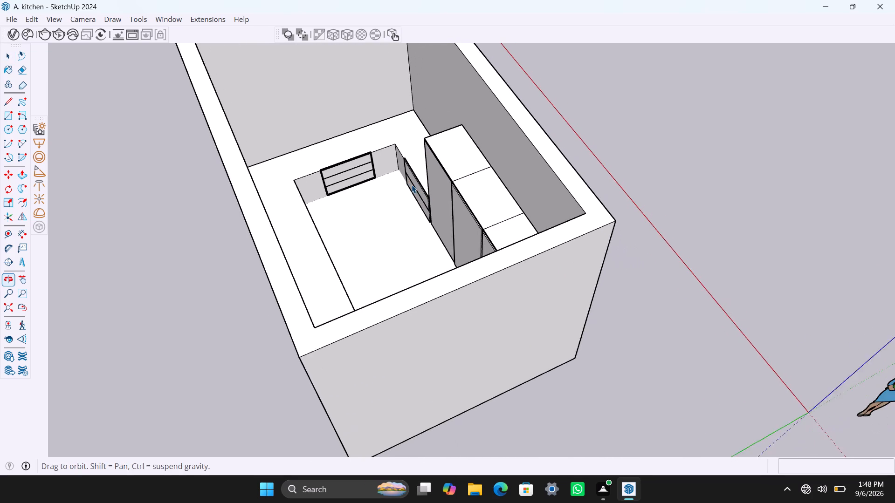
key("space")
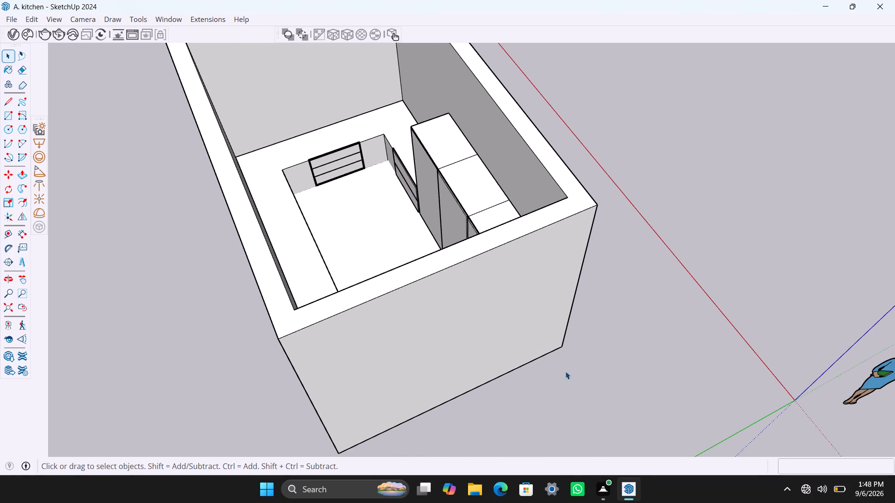
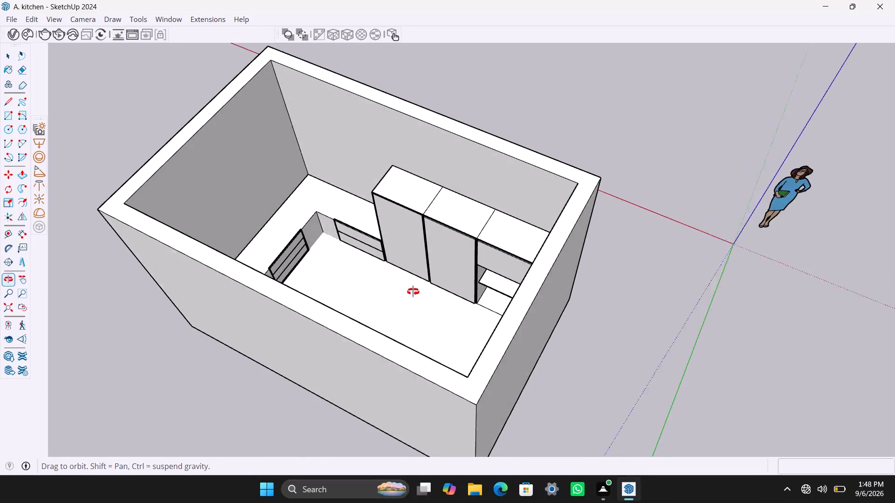
Inspect the walled kitchen from above, checking the back wall, the tall three-part unit and the adjoining counter and drawer fronts.
scroll(343, 214, "up", 3)
middle_click_drag(406, 232, 406, 233)
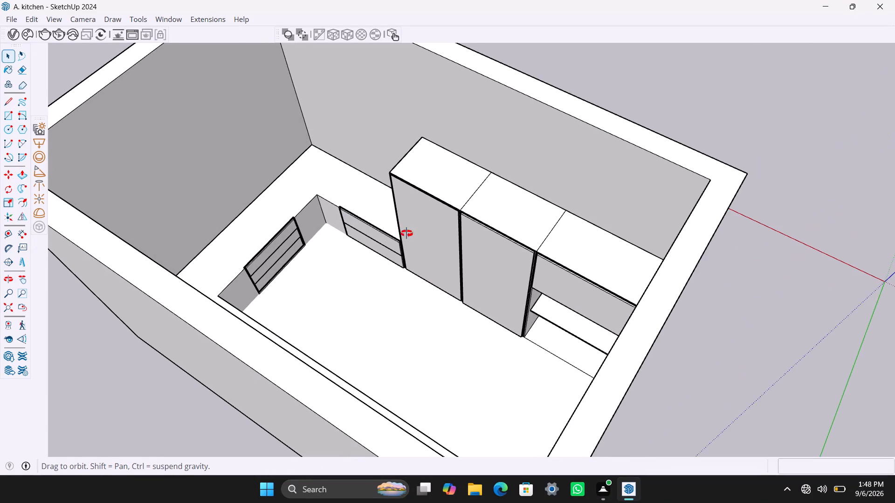
middle_click_drag(406, 233, 448, 199)
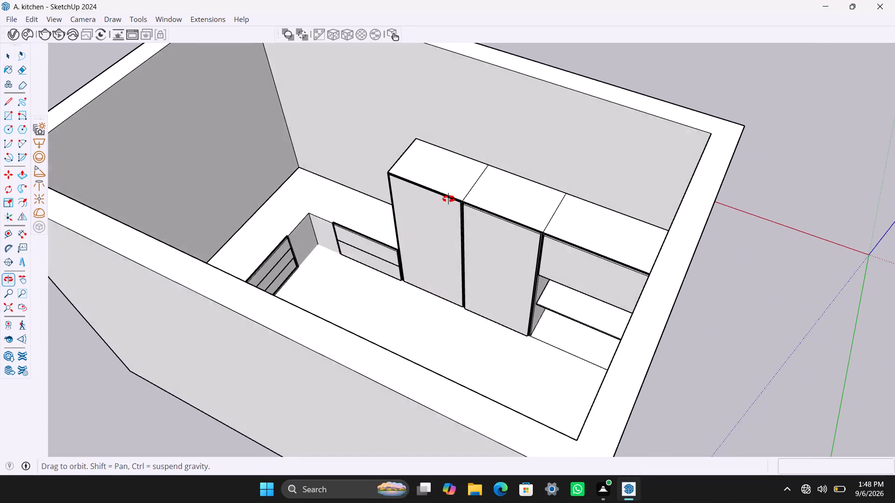
middle_click_drag(448, 199, 568, 165)
scroll(475, 170, "down", 3)
middle_click_drag(437, 178, 437, 179)
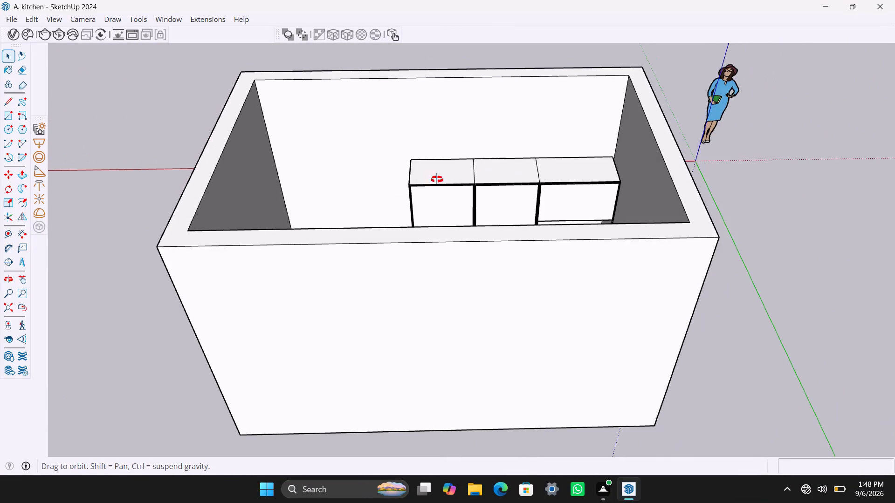
middle_click_drag(437, 179, 354, 233)
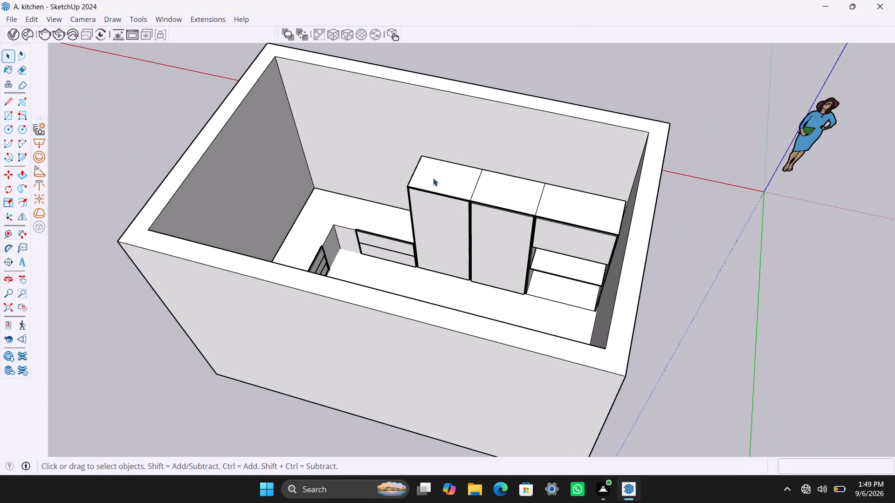
scroll(448, 176, "up", 1)
scroll(447, 176, "down", 2)
Place a horizontal guide on the back wall 2'8" above the top back edge of the tall unit.
middle_click_drag(479, 177, 510, 175)
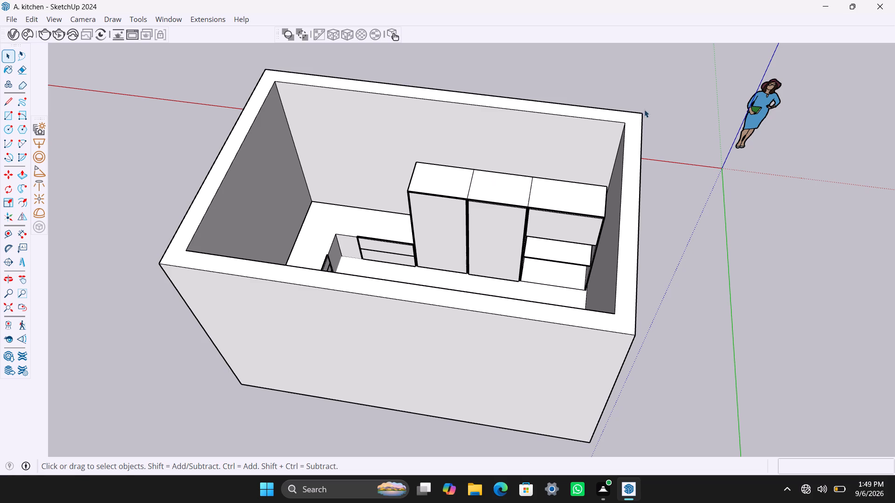
scroll(480, 173, "up", 1)
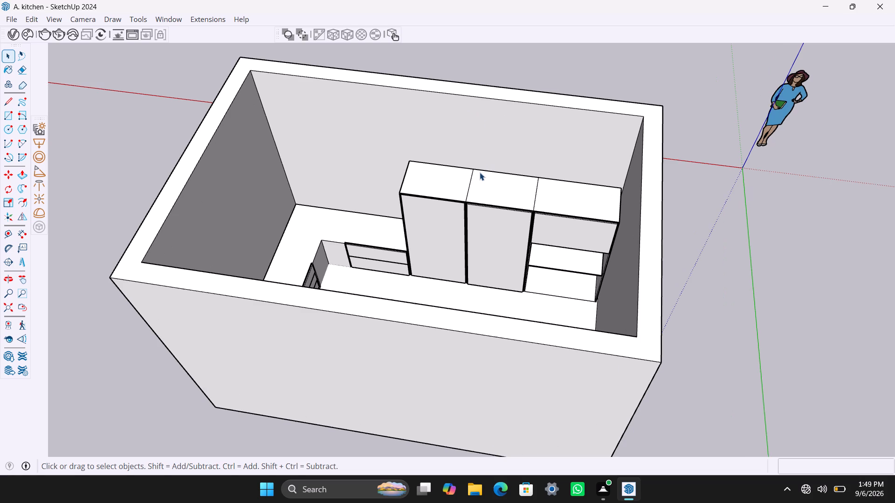
key("t")
left_click(488, 169)
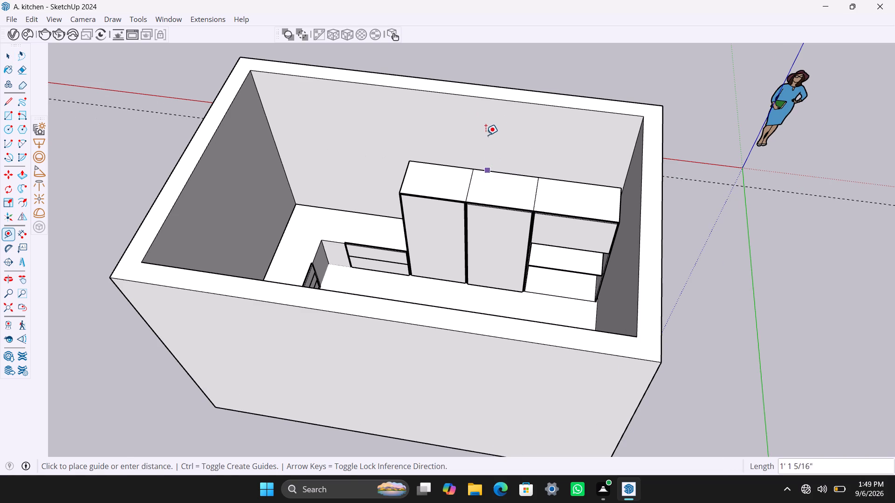
key("2")
key("apostrophe")
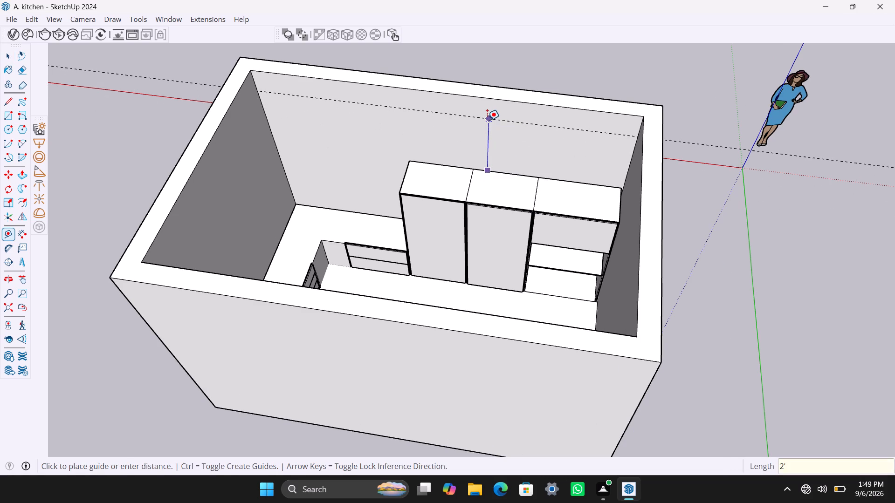
key("8")
key("shift+quotedbl")
key("Return")
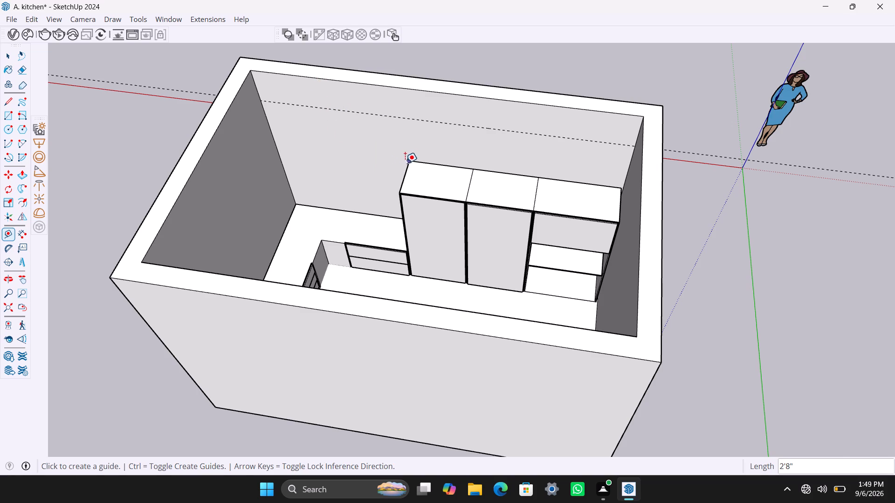
Place a back-wall guide 1'7" below the tall unit's top edge and another 1'7" above that guide.
scroll(398, 166, "up", 7)
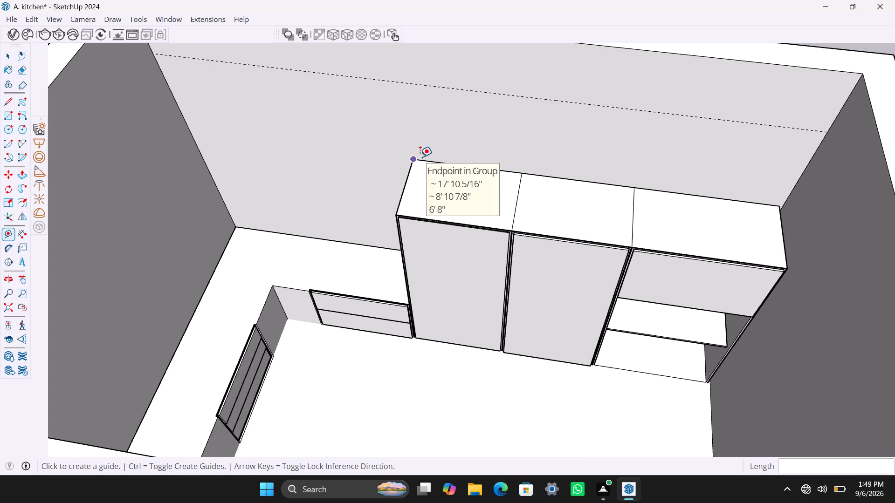
scroll(392, 169, "up", 4)
middle_click_drag(390, 179, 503, 134)
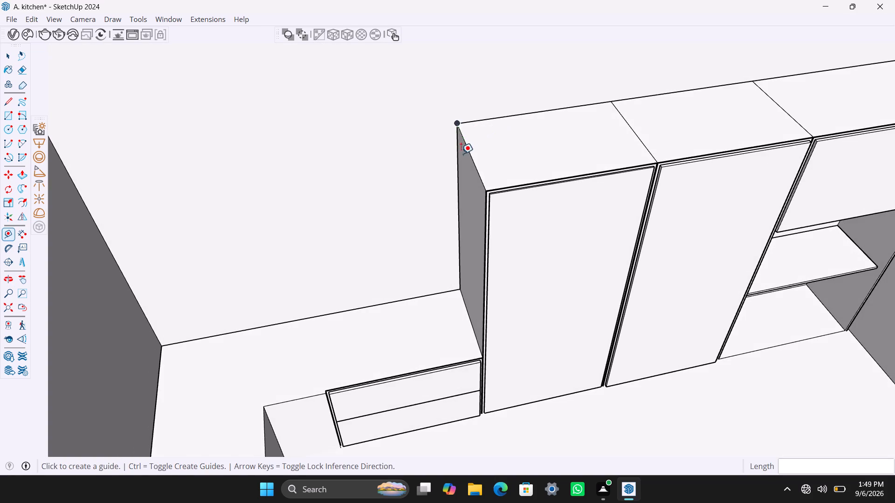
left_click(469, 124)
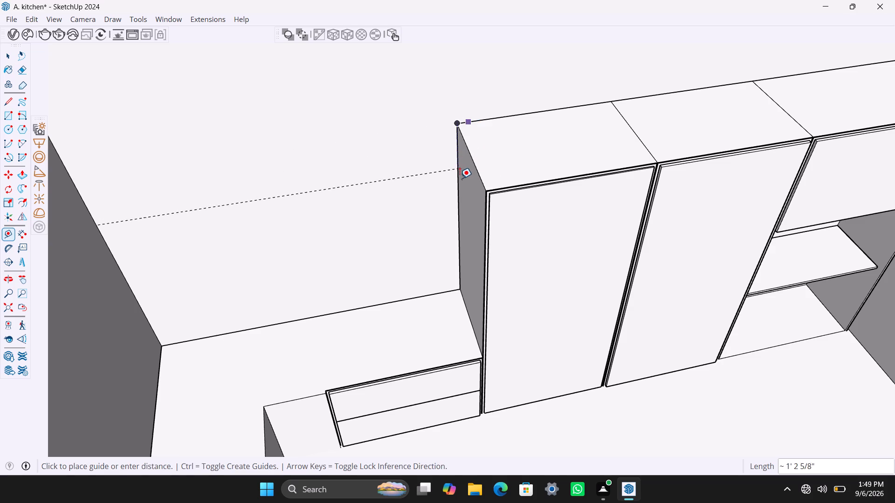
key("1")
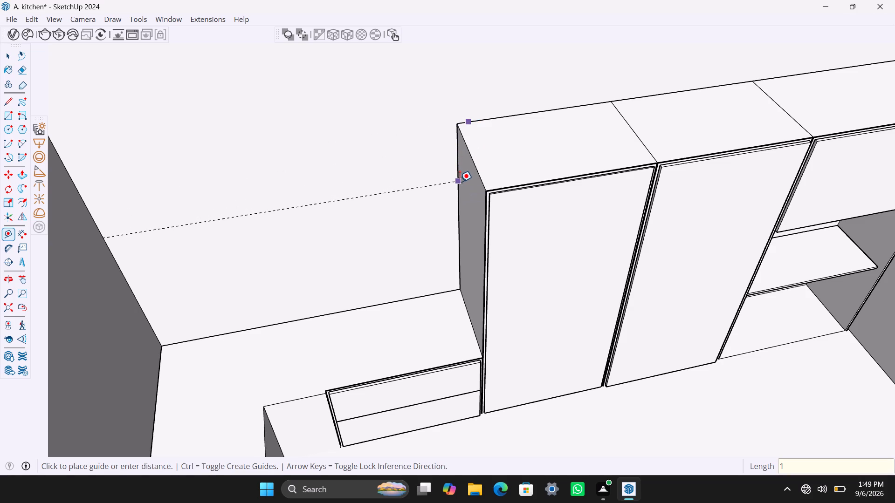
type("'7\"")
key("Return")
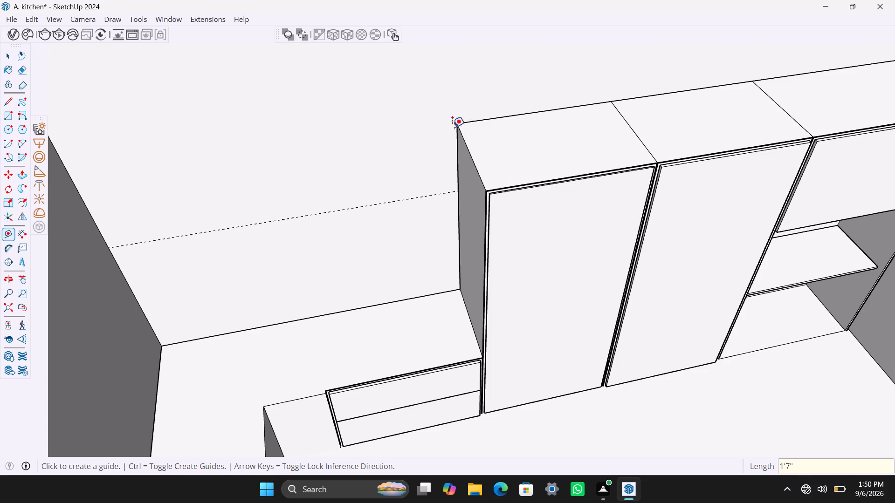
left_click(350, 208)
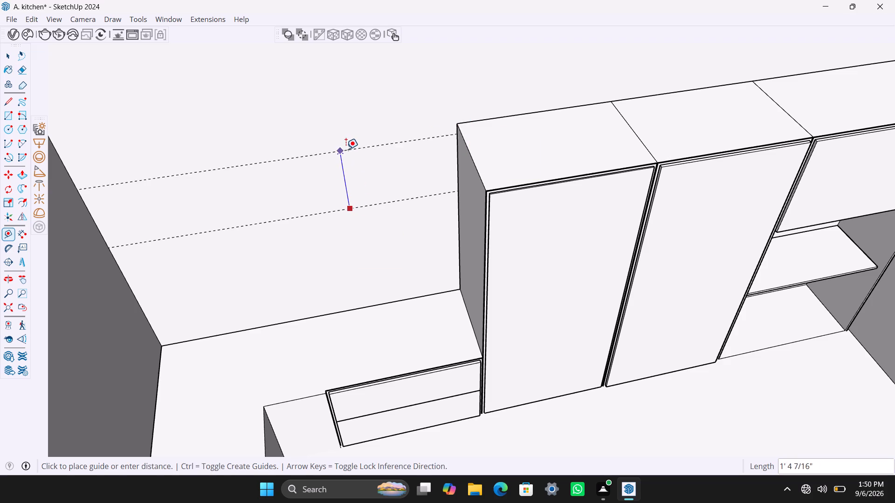
type("1'7\"")
key("Return")
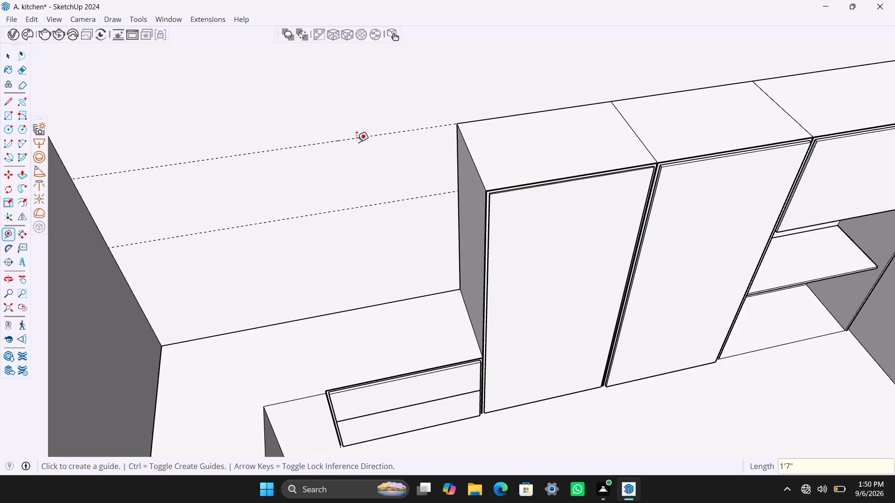
key("space")
Open the walls group and push the top face of the walls down 1' to lower all the walls.
scroll(355, 196, "down", 7)
middle_click_drag(326, 193, 259, 193)
scroll(328, 114, "down", 2)
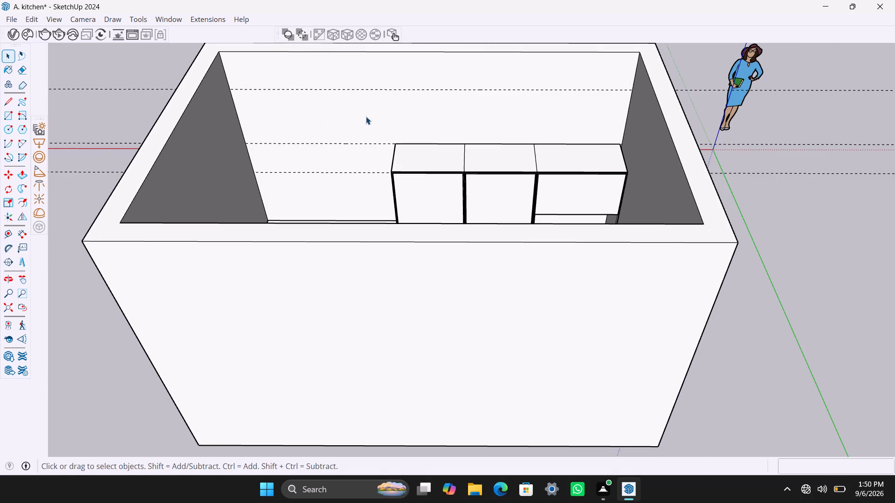
middle_click_drag(372, 120, 385, 181)
scroll(364, 114, "up", 3)
left_click(362, 114)
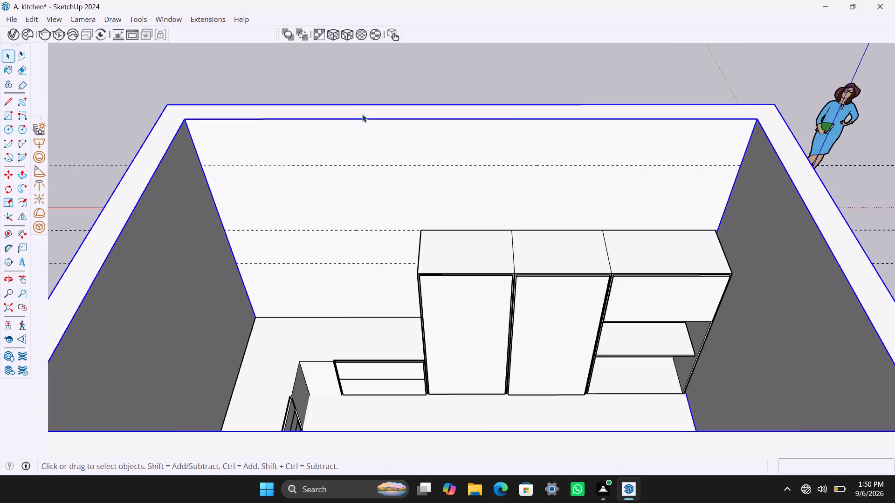
double_click(362, 114)
left_click(362, 113)
left_click(366, 111)
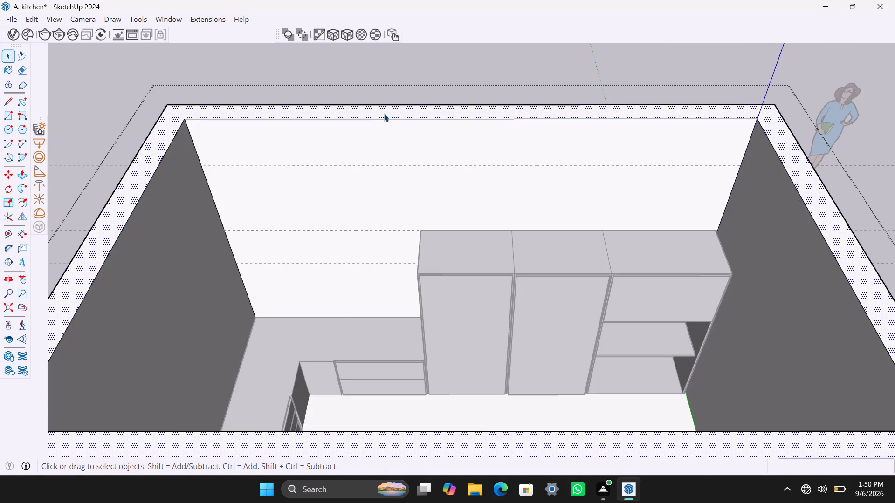
key("p")
left_click(384, 114)
left_click(376, 107)
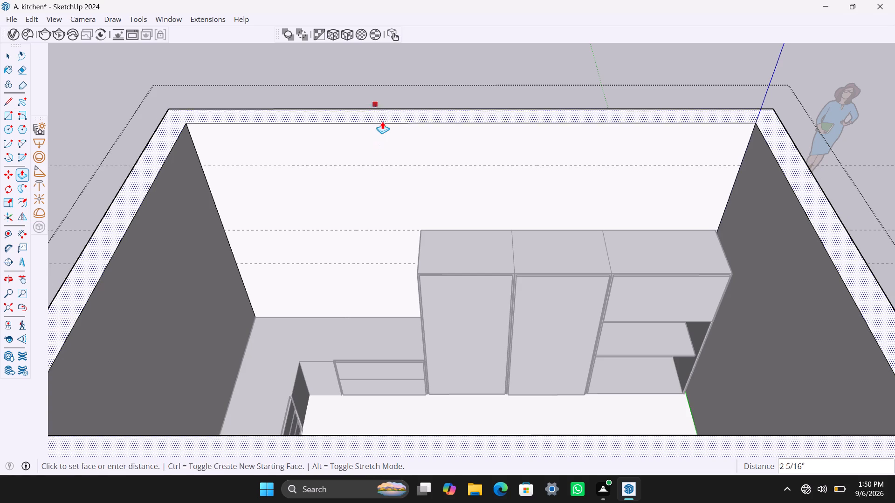
type("1'")
key("Return")
key("space")
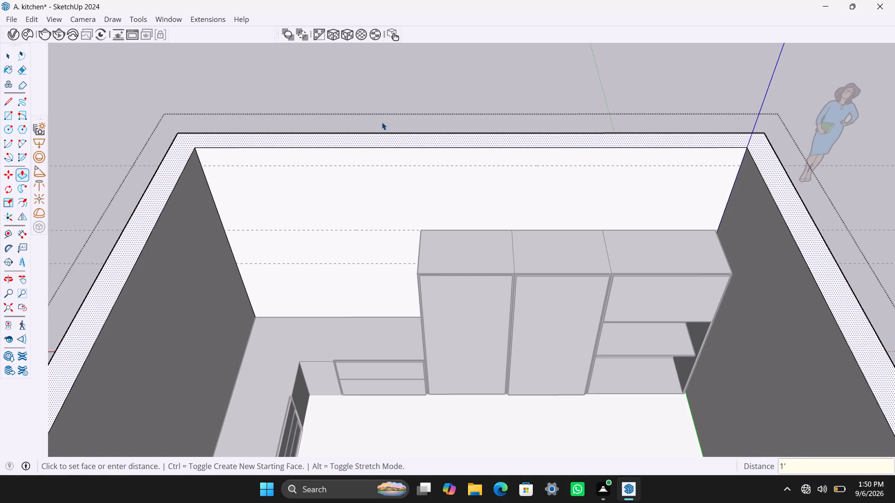
left_click(352, 77)
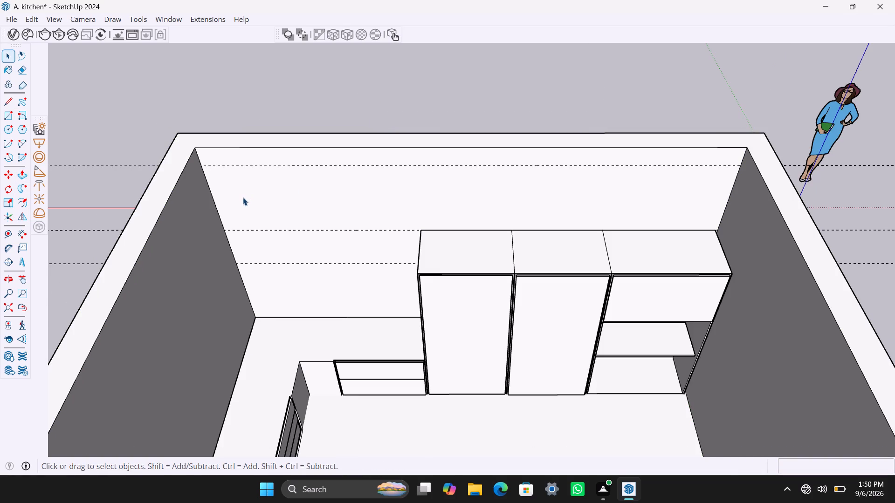
Place a vertical guide on the back wall, 2' in from the short wall at the counter corner.
key("t")
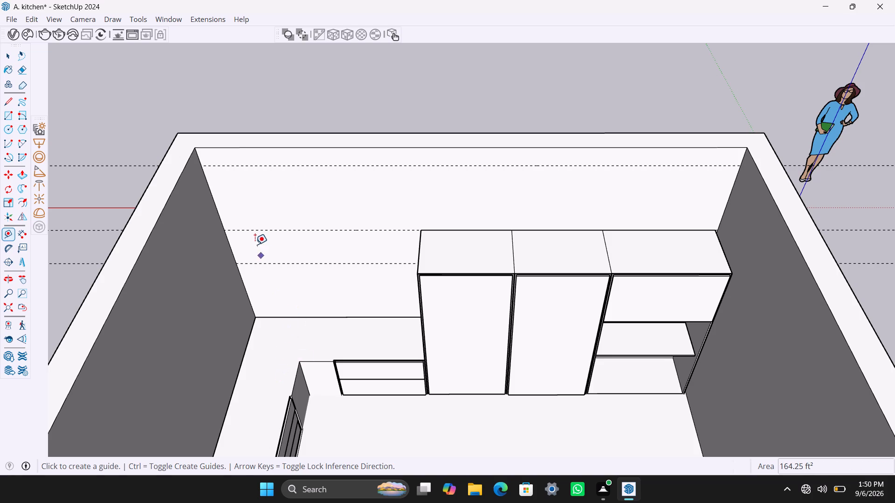
left_click(220, 213)
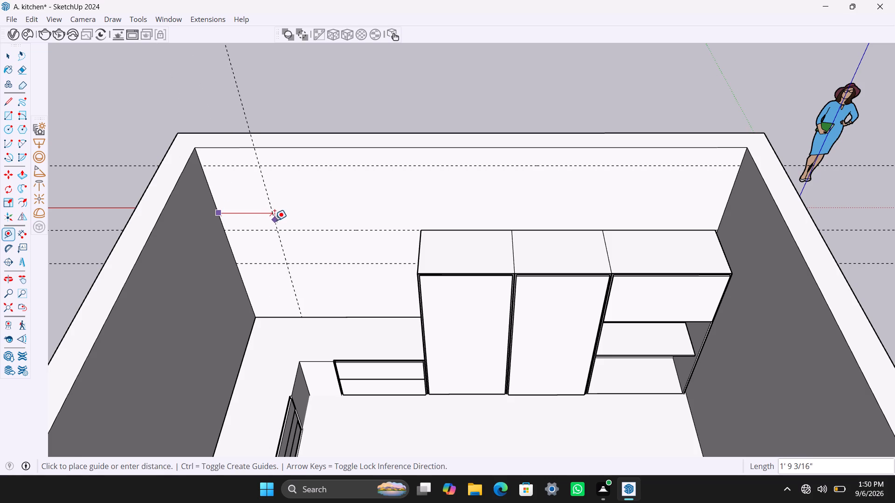
key("2")
key("apostrophe")
key("Return")
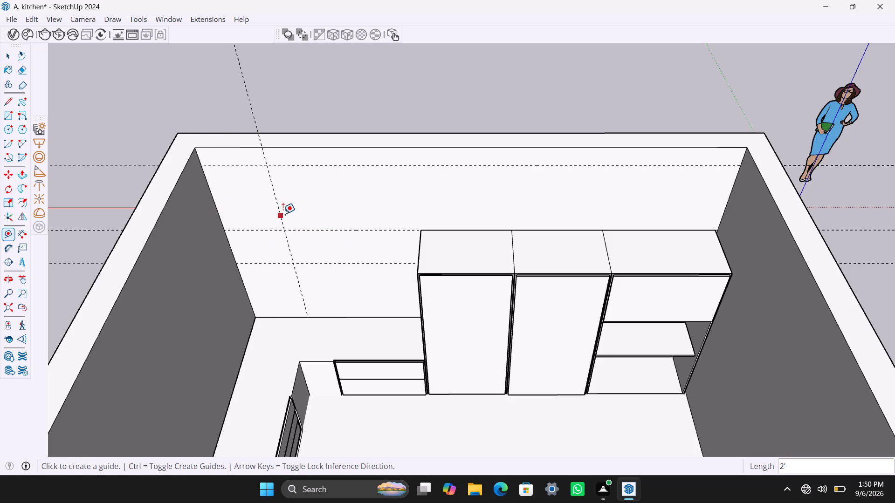
Add two more vertical guides on the back wall toward the tall unit, each 1'7.5" from the previous one.
left_click(283, 213)
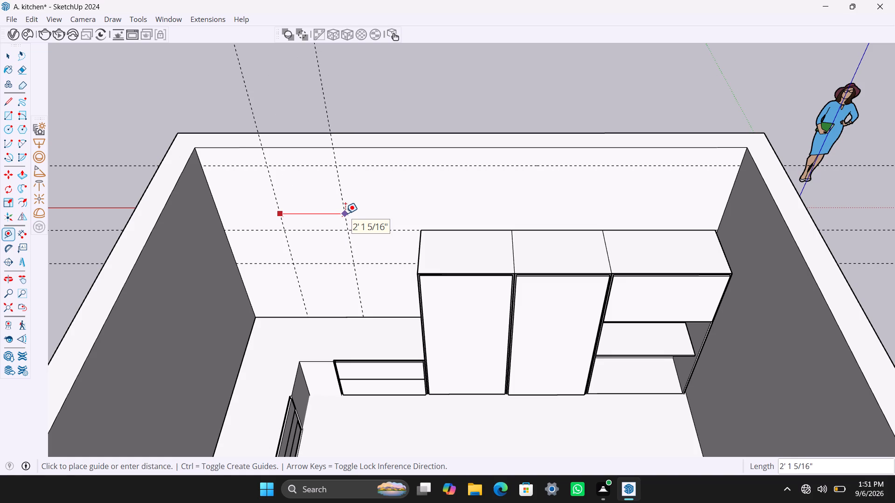
key("1")
key("apostrophe")
type("7.5")
key("shift+quotedbl")
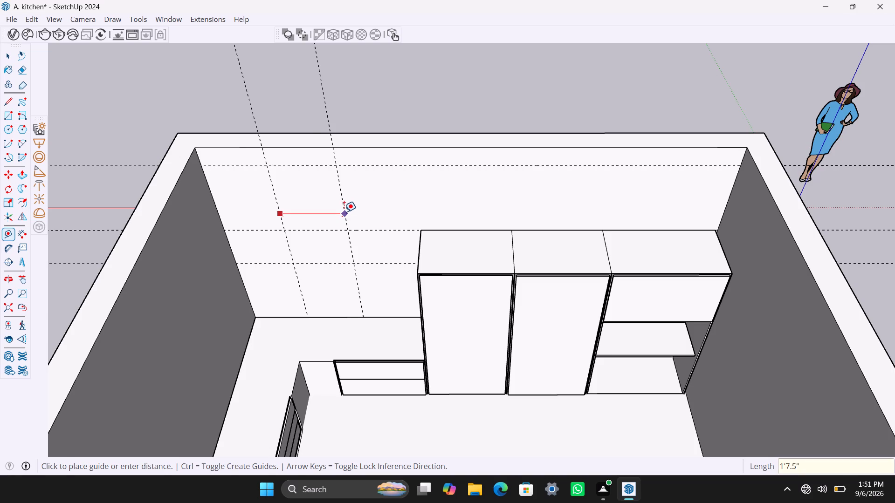
key("Return")
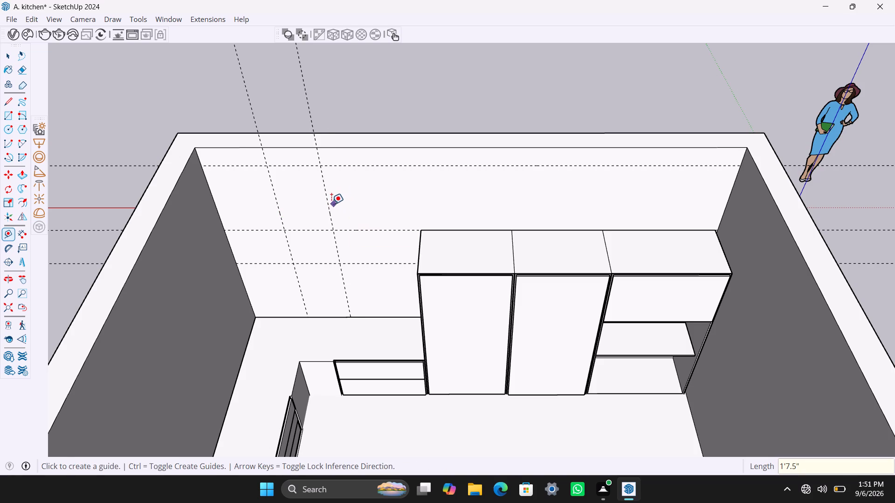
left_click(330, 205)
key("1")
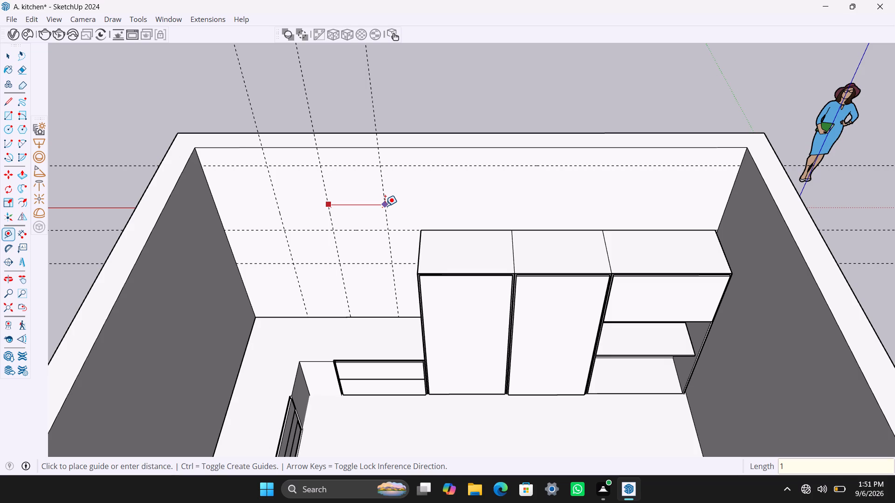
type("'7.5\"")
key("Return")
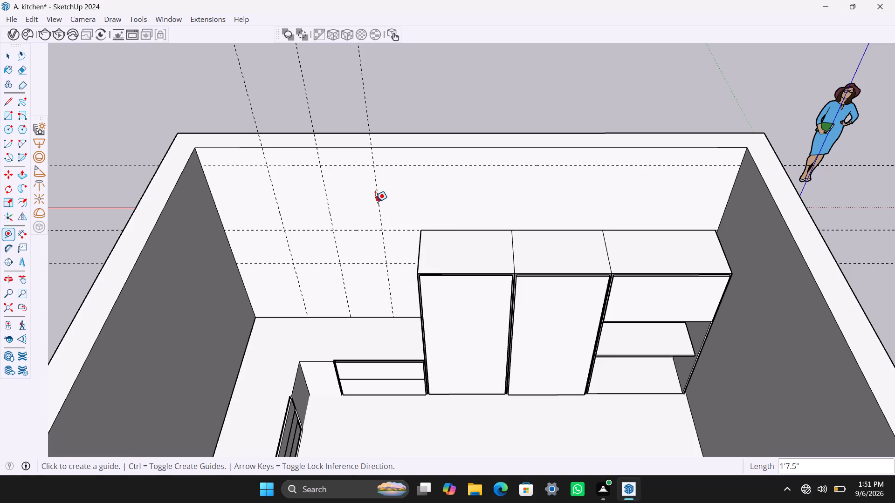
Place a vertical guide on the back wall 3'7.5" from the third vertical guide, toward the far short wall.
left_click(375, 202)
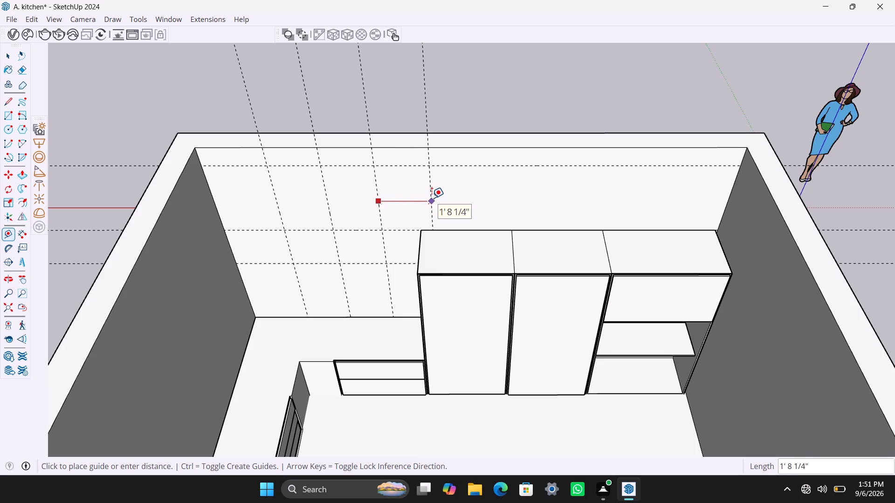
type("1'")
key("BackSpace")
key("BackSpace")
type("3'")
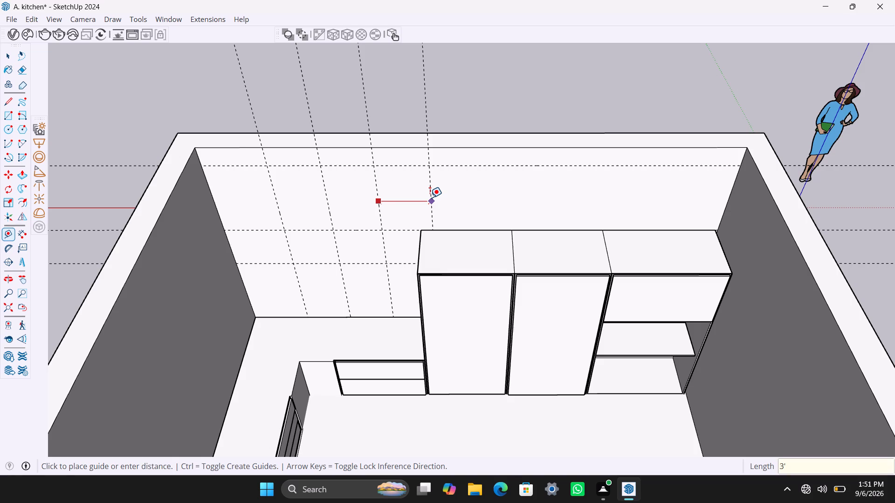
type("7.5\"")
key("Return")
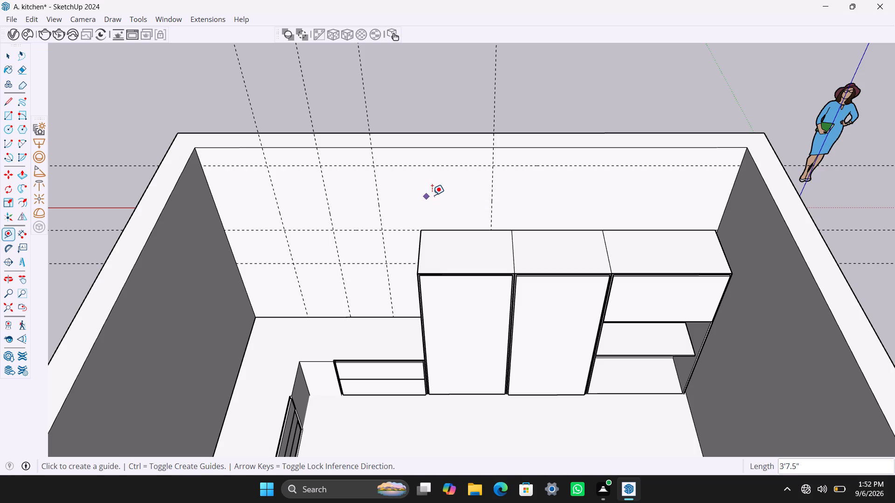
Add two more vertical guides above the tall unit, one 3'11.5" from the previous guide and the next 1'11.5" beyond it.
left_click(494, 180)
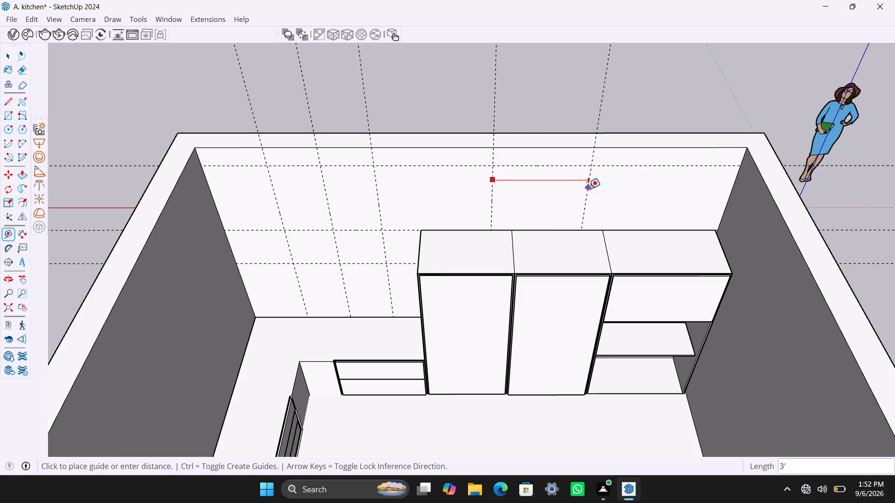
key("3")
type("'11.5\"")
key("Return")
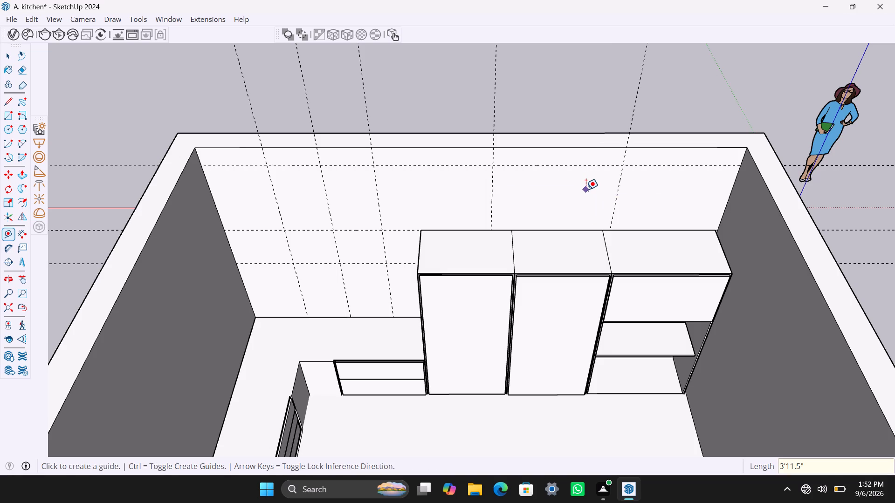
left_click(619, 183)
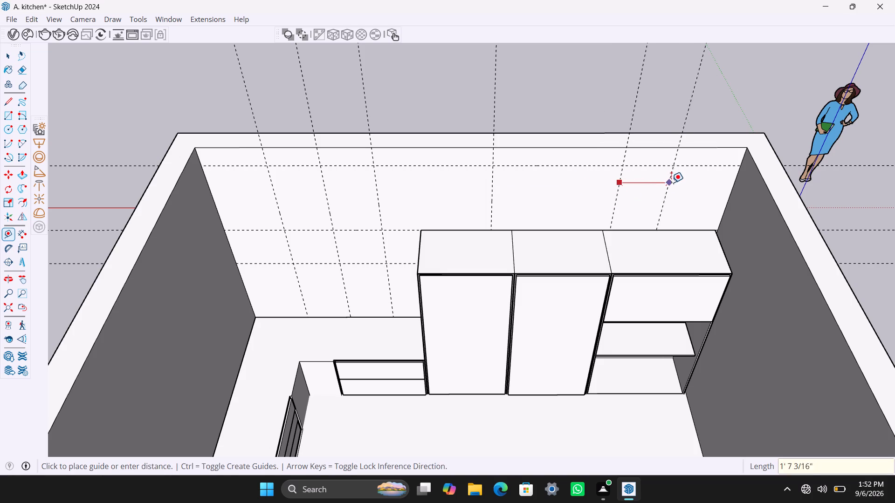
key("1")
key("apostrophe")
type("11")
type(".5\"")
key("Return")
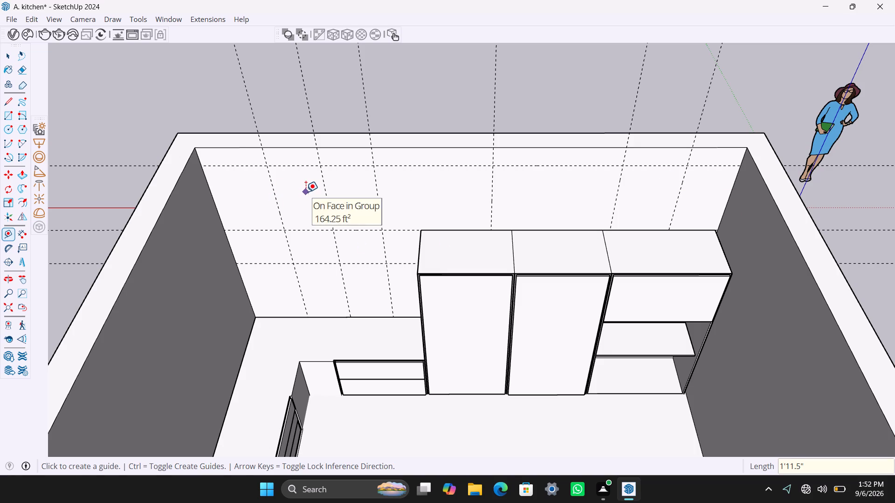
key("space")
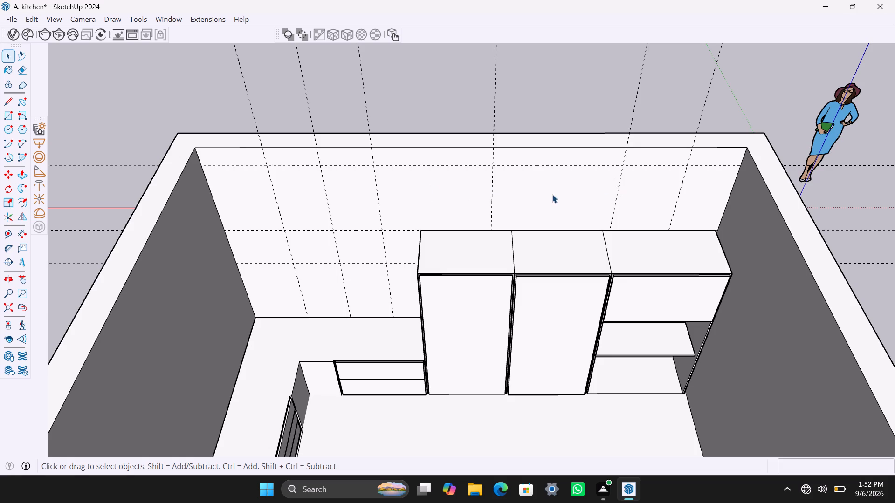
Inside the walls group, draw a backsplash rectangle from the lowest horizontal guide at the short wall to the countertop corner by the tall unit.
scroll(540, 168, "up", 1)
scroll(378, 235, "down", 3)
middle_click_drag(319, 255, 305, 244)
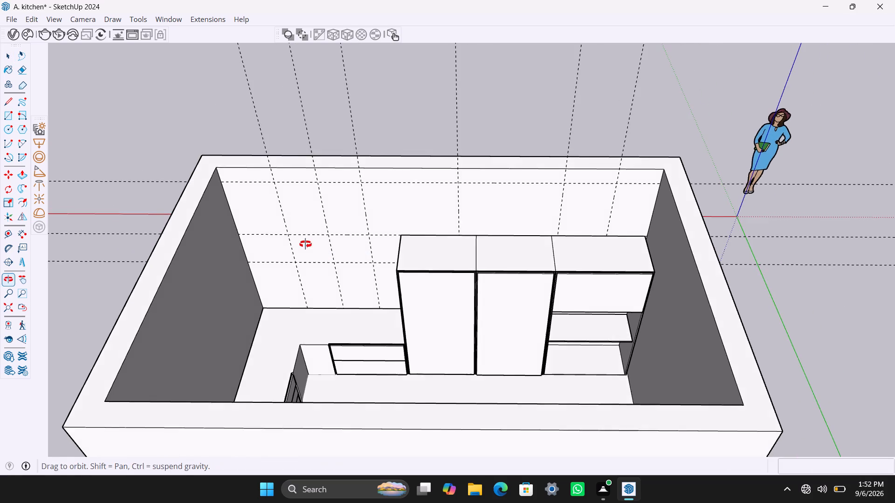
middle_click_drag(305, 244, 302, 243)
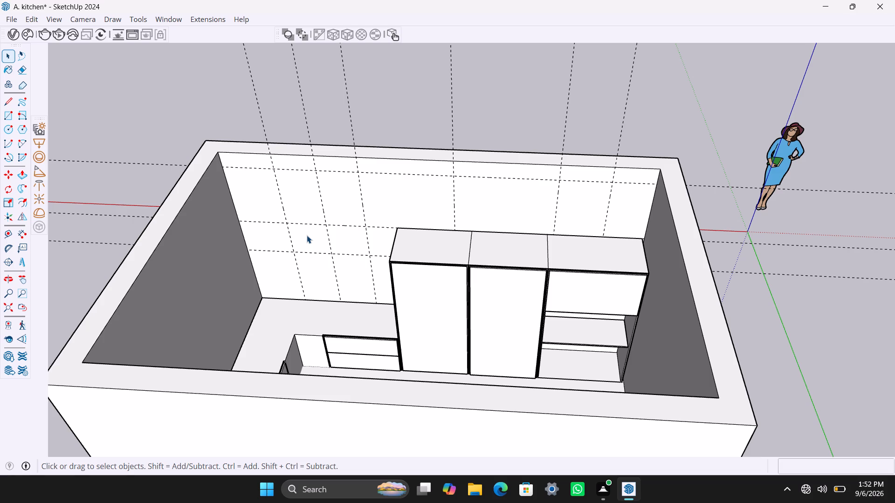
scroll(252, 255, "up", 2)
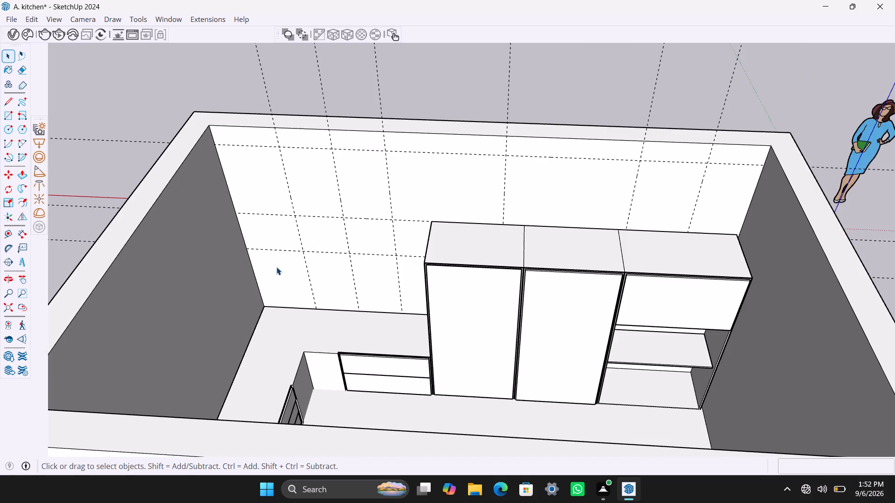
middle_click_drag(284, 275, 299, 279)
scroll(282, 280, "up", 2)
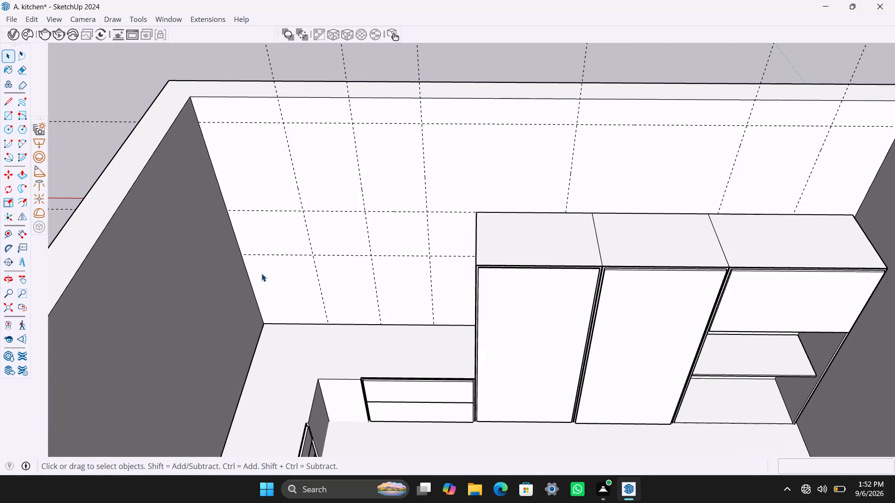
triple_click(264, 279)
left_click(262, 277)
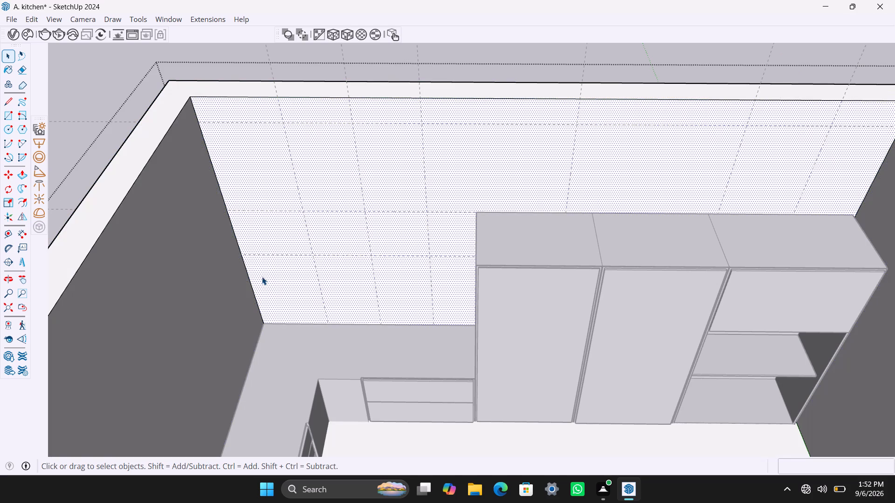
key("r")
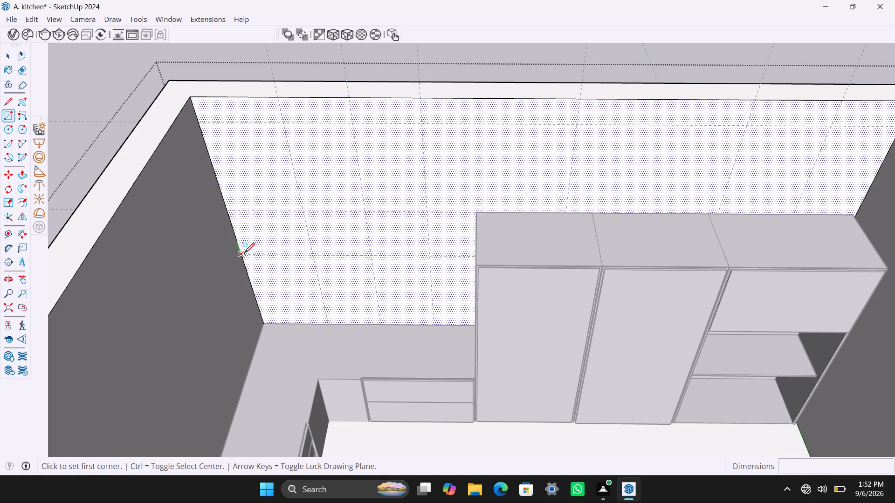
left_click(244, 253)
scroll(451, 320, "up", 2)
middle_click_drag(453, 322, 505, 320)
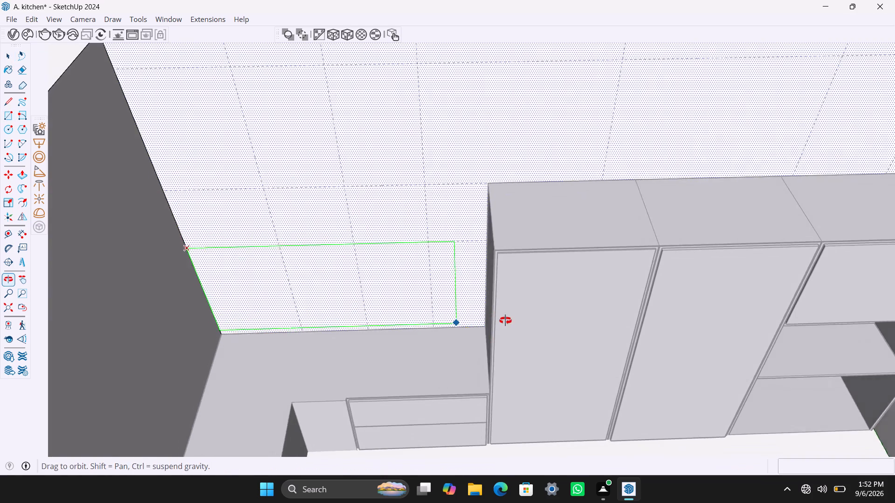
middle_click_drag(505, 320, 506, 320)
left_click(496, 325)
Make the backsplash rectangle's face and edges a group.
key("space")
left_click(387, 300)
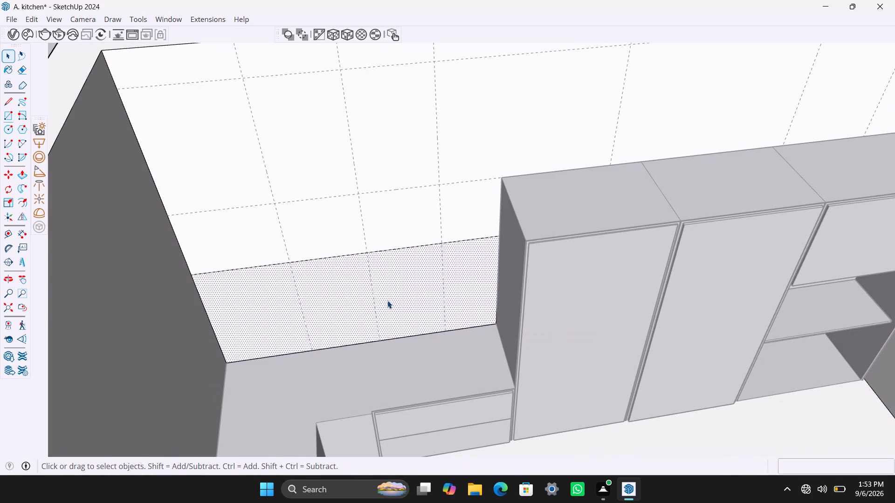
left_click(383, 304)
left_click(383, 304)
right_click(382, 304)
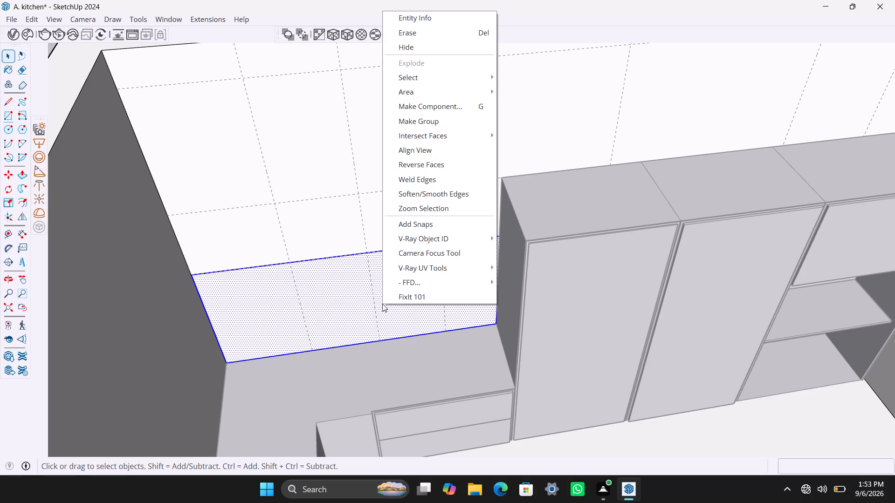
left_click(418, 123)
Open the backsplash group, extrude its face 2" out from the wall, and exit the group.
triple_click(371, 280)
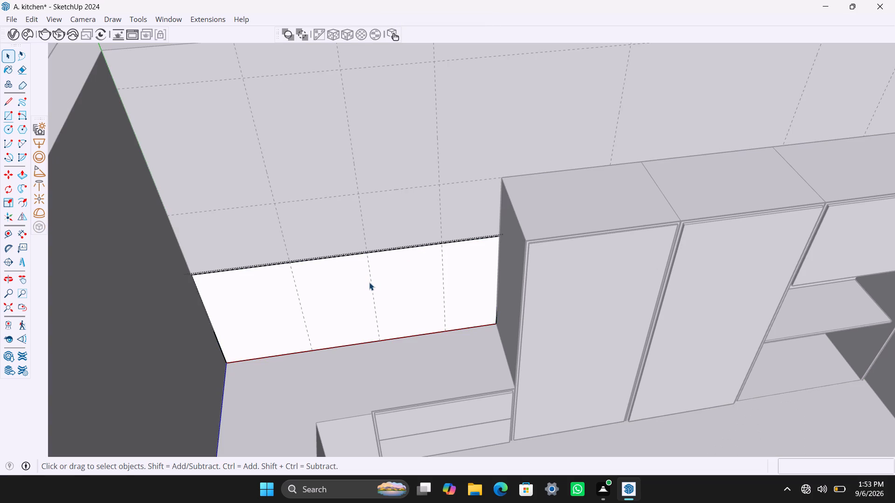
key("p")
left_click(369, 282)
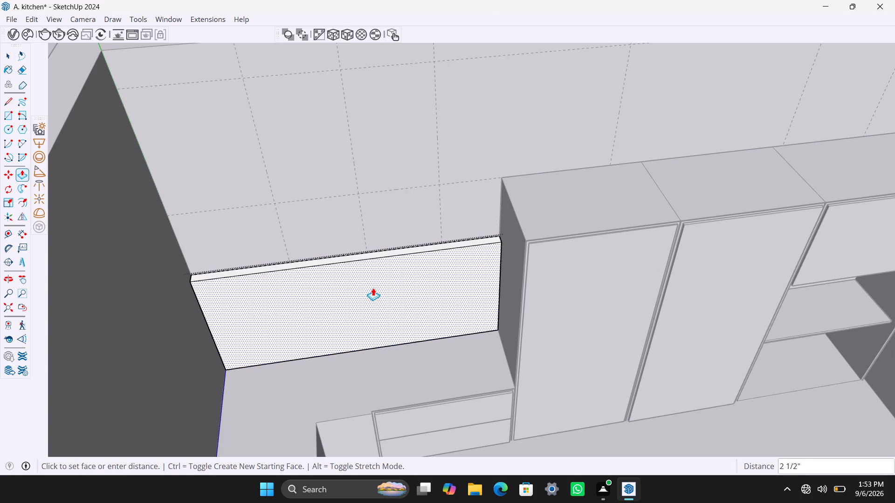
type("2\"")
key("Return")
key("space")
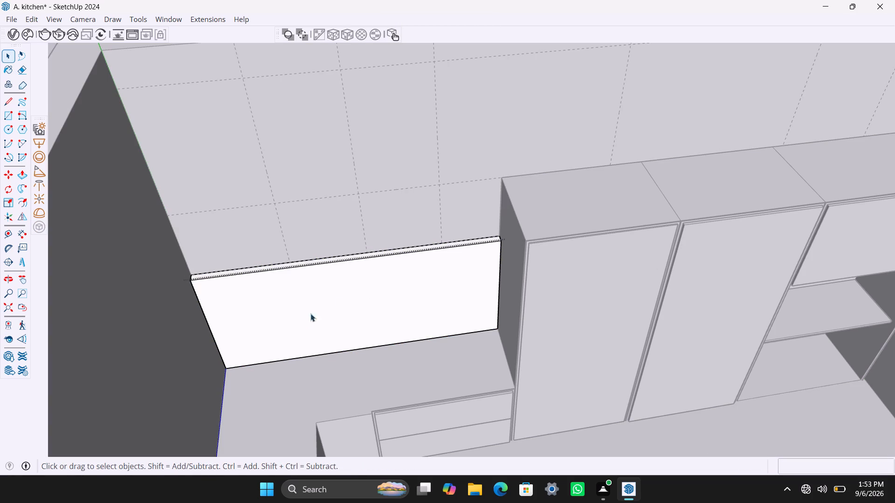
scroll(248, 216, "down", 4)
scroll(273, 251, "down", 2)
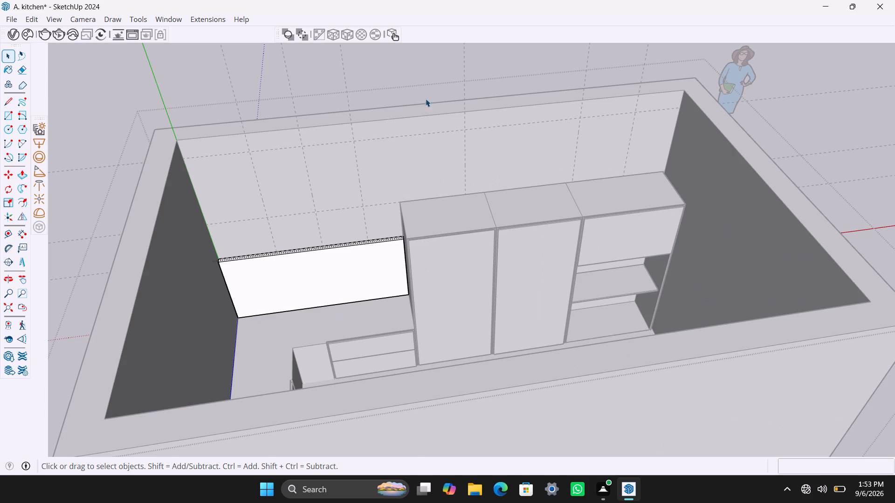
left_click(411, 71)
Draw a 2'8" by 2' rectangle between the upper two horizontal guides, from the short wall to the first vertical guide, and group it.
scroll(362, 252, "down", 1)
middle_click_drag(337, 252, 258, 262)
scroll(249, 179, "up", 1)
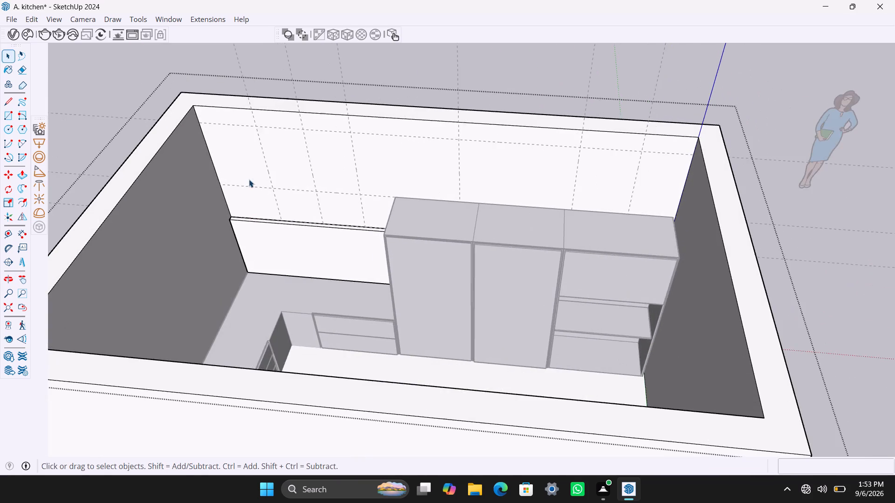
middle_click_drag(281, 213, 321, 219)
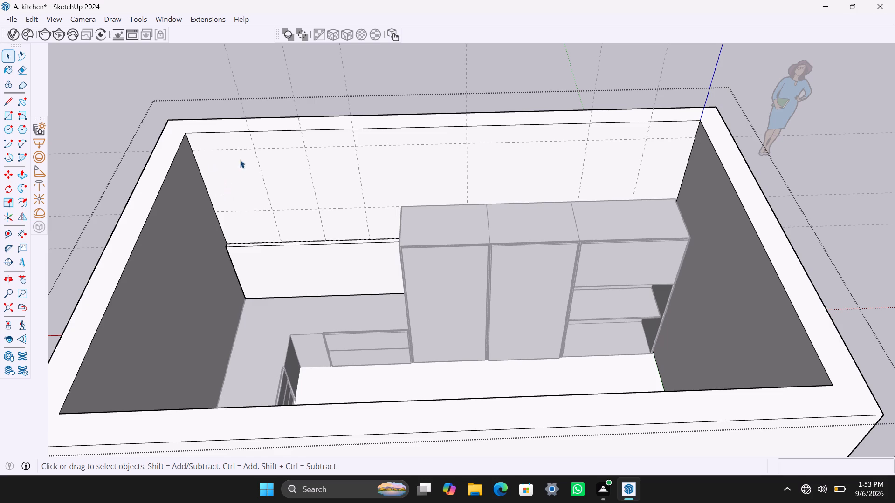
key("r")
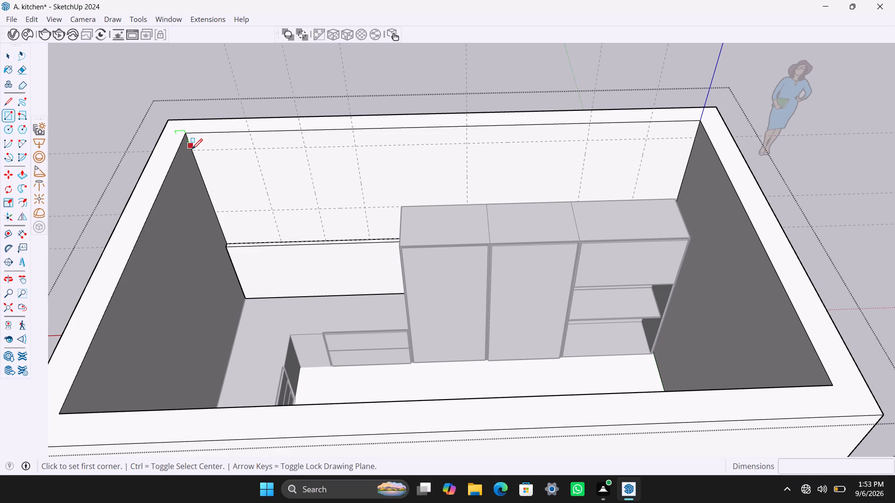
left_click(193, 150)
left_click(272, 208)
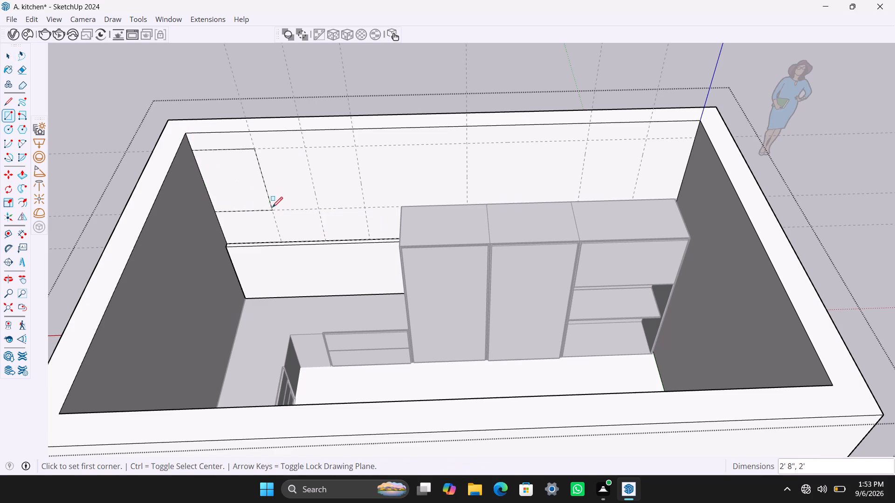
key("space")
double_click(244, 195)
right_click(243, 195)
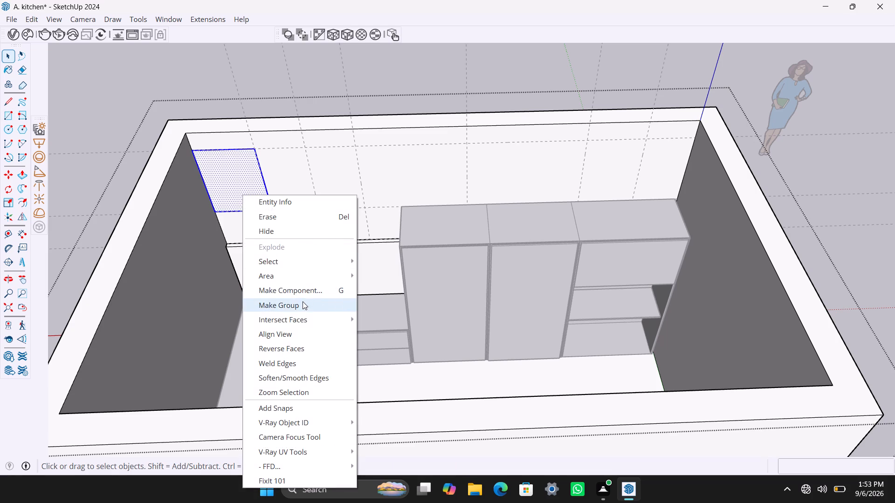
left_click(303, 301)
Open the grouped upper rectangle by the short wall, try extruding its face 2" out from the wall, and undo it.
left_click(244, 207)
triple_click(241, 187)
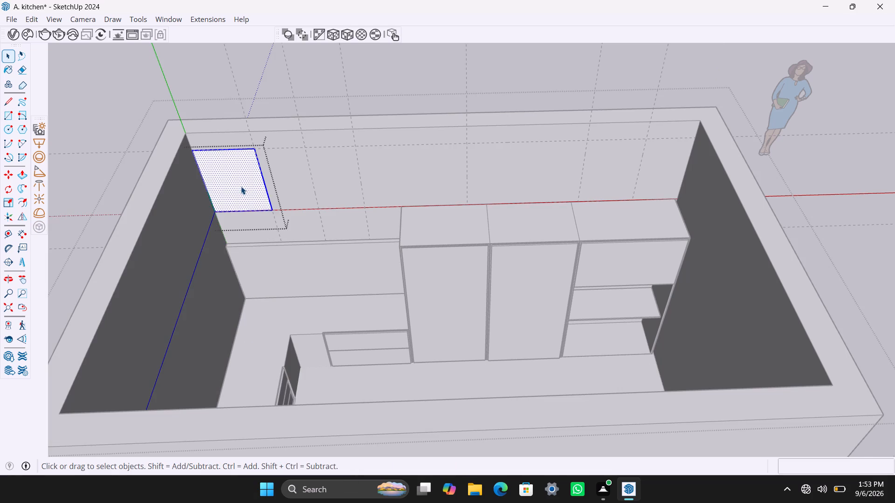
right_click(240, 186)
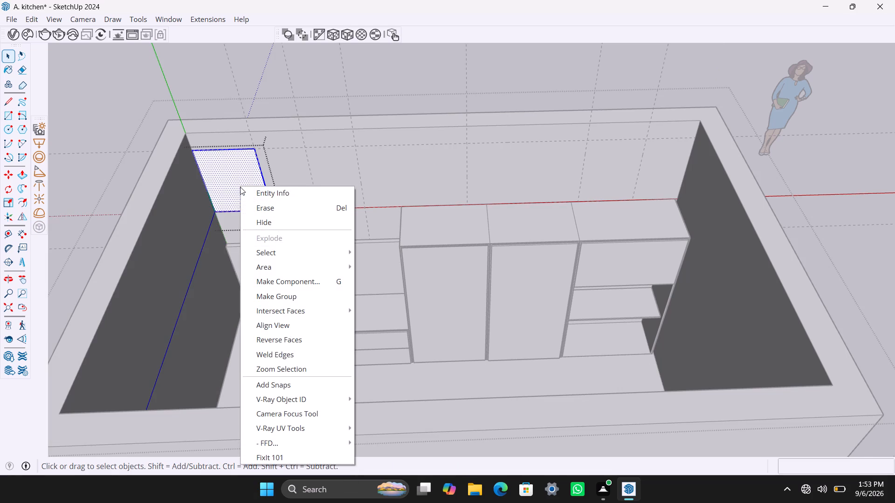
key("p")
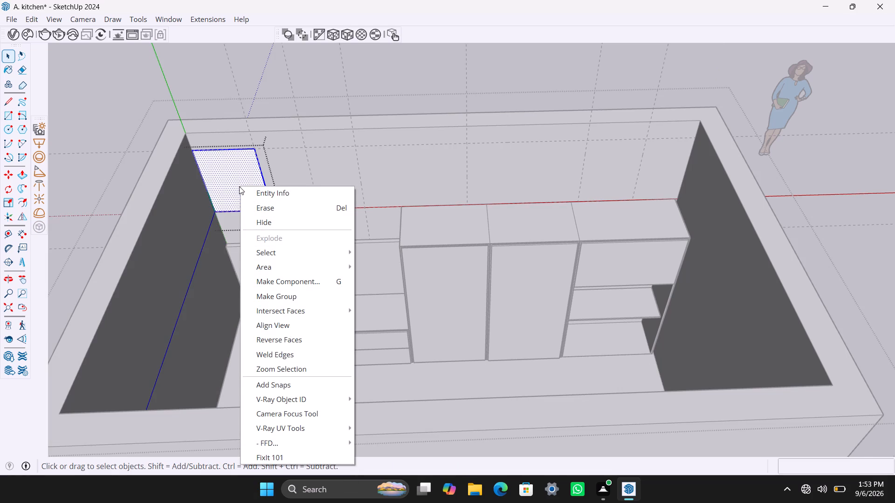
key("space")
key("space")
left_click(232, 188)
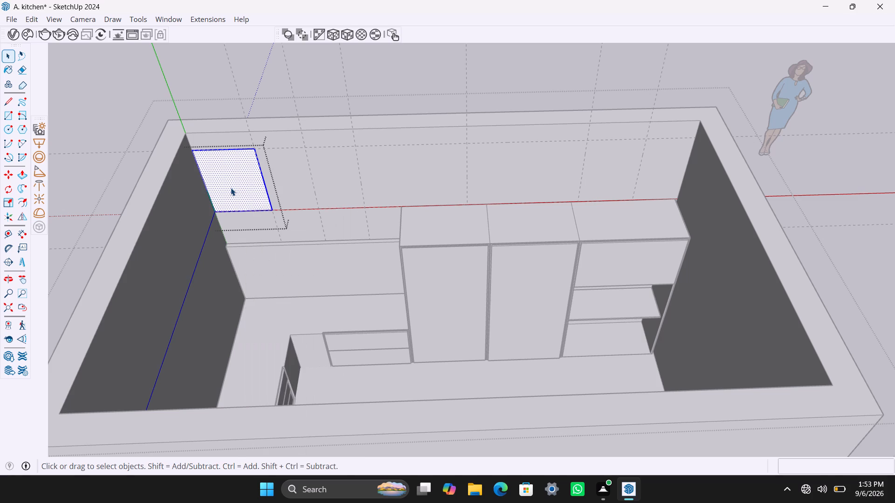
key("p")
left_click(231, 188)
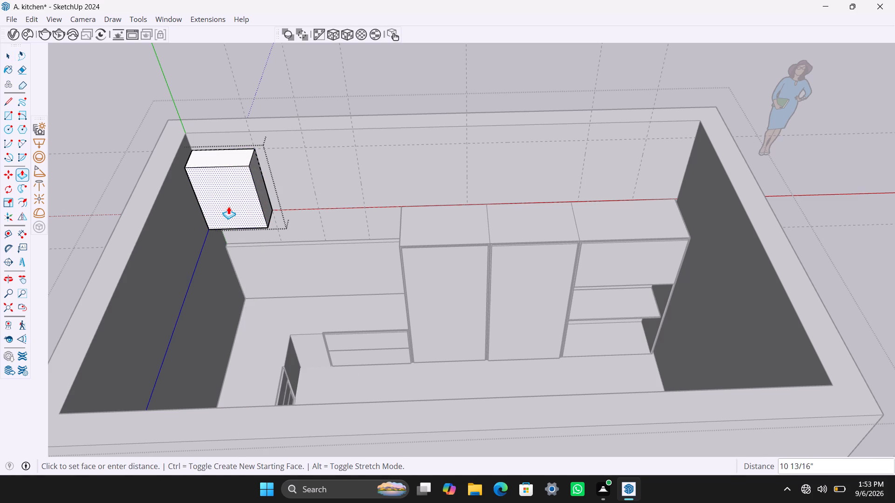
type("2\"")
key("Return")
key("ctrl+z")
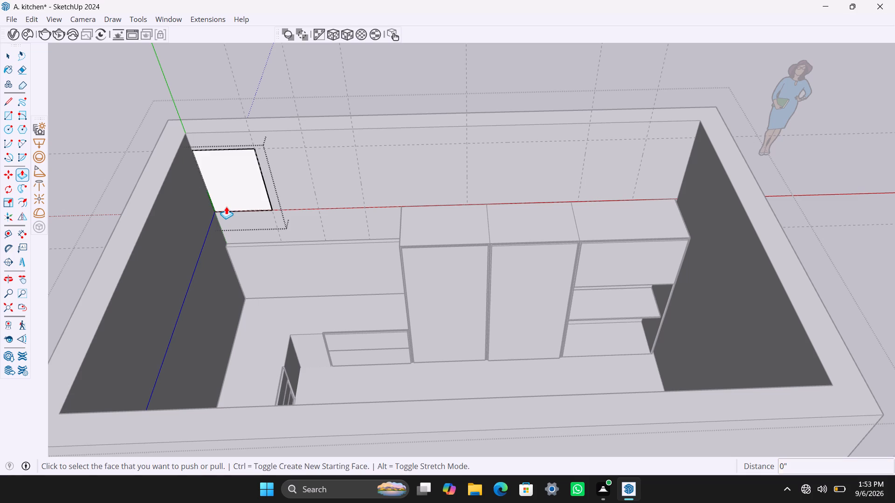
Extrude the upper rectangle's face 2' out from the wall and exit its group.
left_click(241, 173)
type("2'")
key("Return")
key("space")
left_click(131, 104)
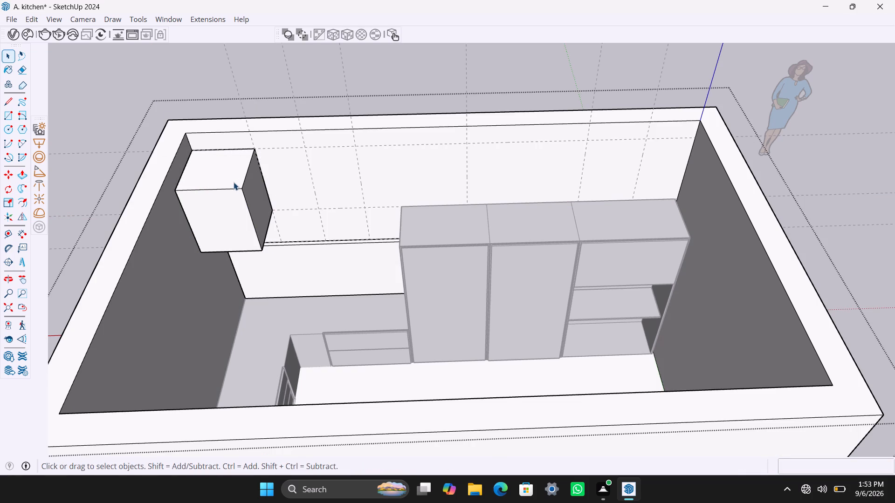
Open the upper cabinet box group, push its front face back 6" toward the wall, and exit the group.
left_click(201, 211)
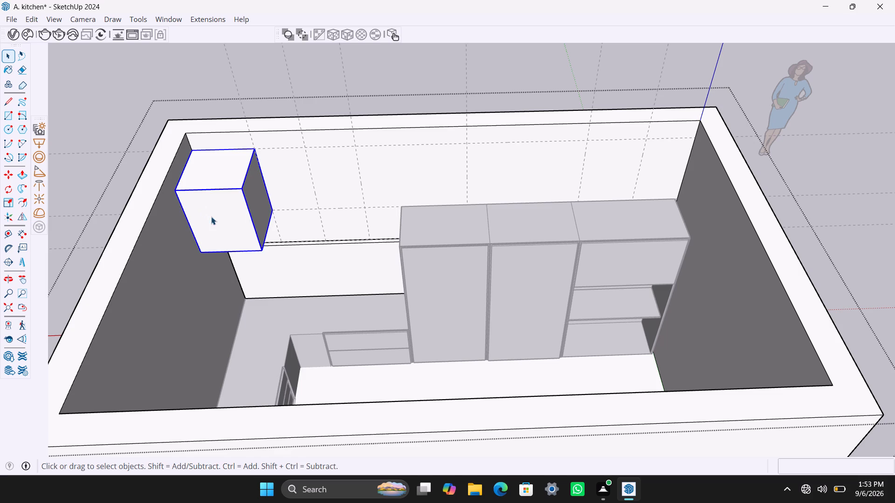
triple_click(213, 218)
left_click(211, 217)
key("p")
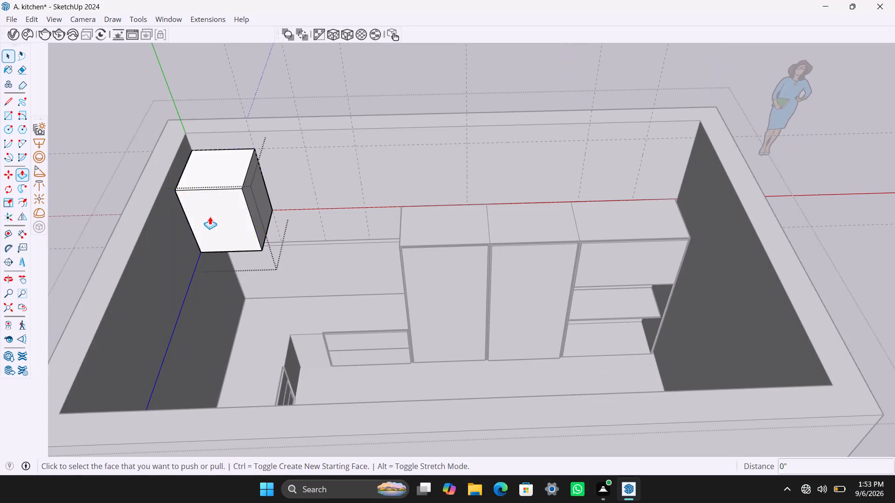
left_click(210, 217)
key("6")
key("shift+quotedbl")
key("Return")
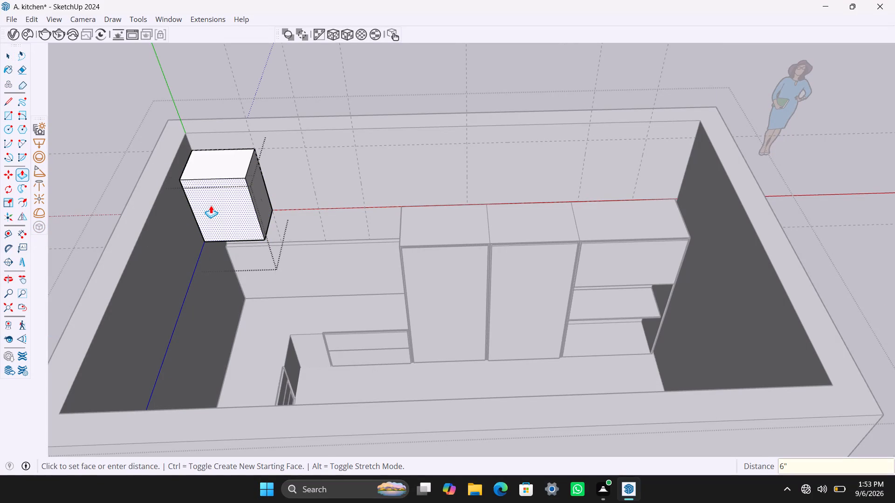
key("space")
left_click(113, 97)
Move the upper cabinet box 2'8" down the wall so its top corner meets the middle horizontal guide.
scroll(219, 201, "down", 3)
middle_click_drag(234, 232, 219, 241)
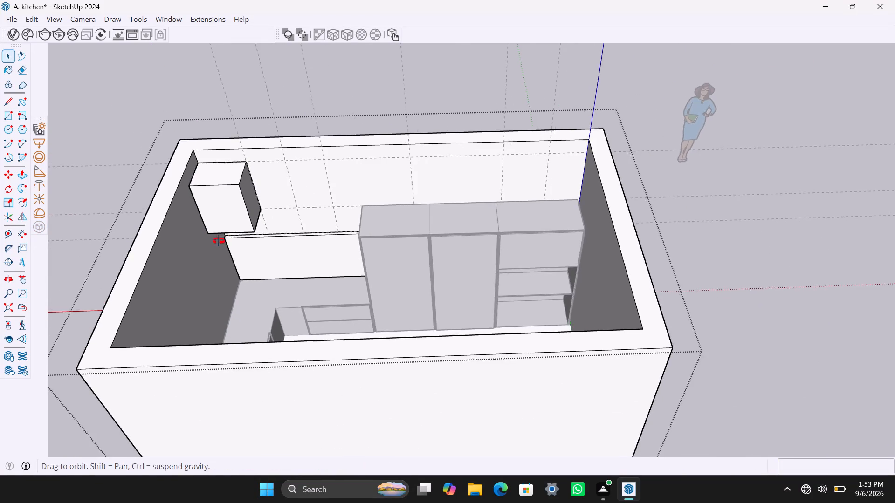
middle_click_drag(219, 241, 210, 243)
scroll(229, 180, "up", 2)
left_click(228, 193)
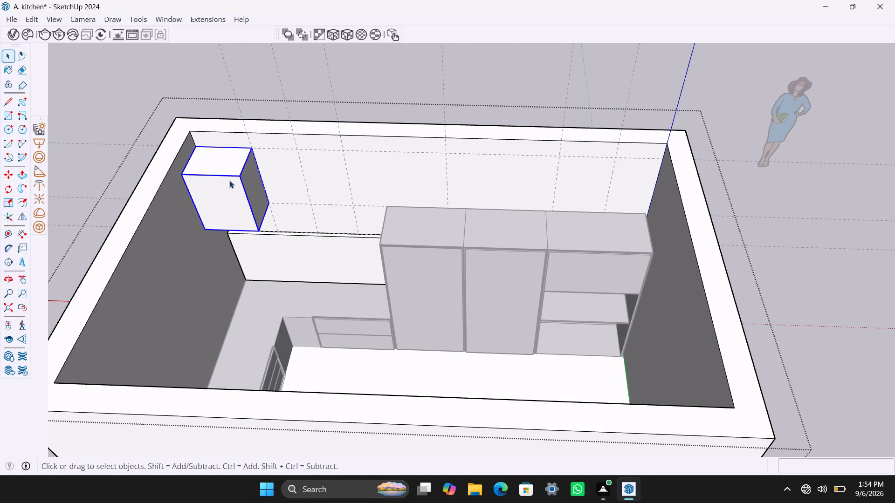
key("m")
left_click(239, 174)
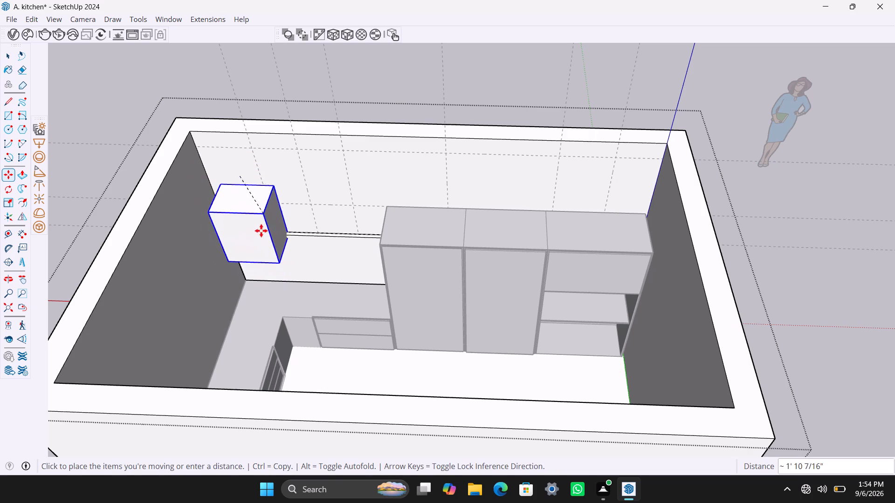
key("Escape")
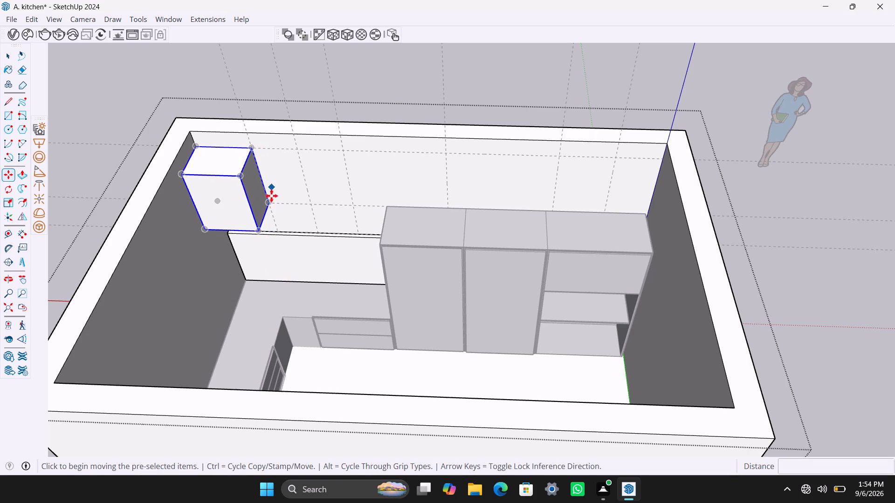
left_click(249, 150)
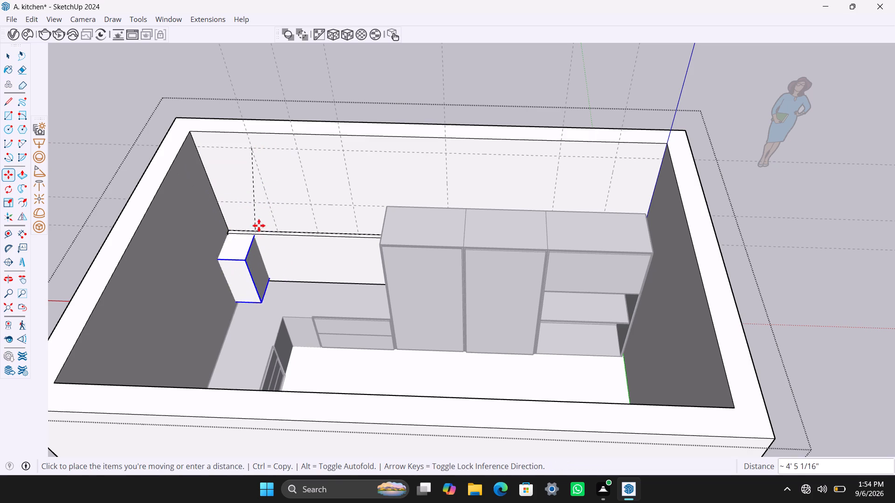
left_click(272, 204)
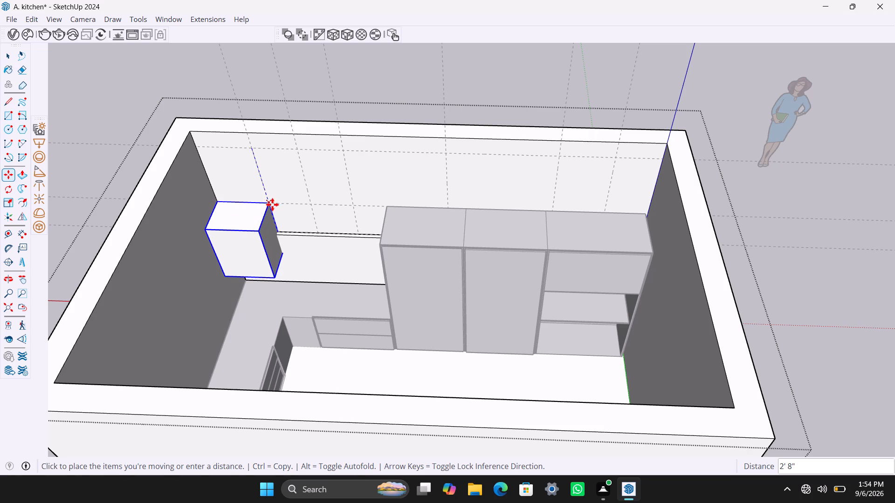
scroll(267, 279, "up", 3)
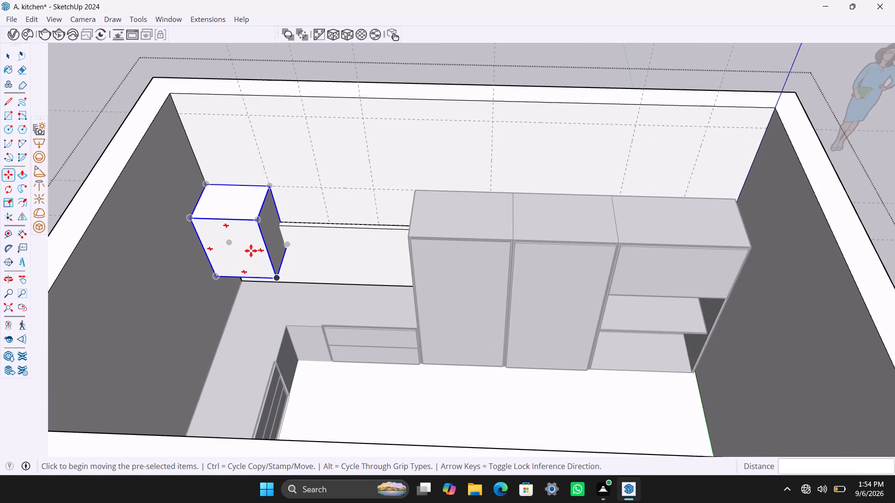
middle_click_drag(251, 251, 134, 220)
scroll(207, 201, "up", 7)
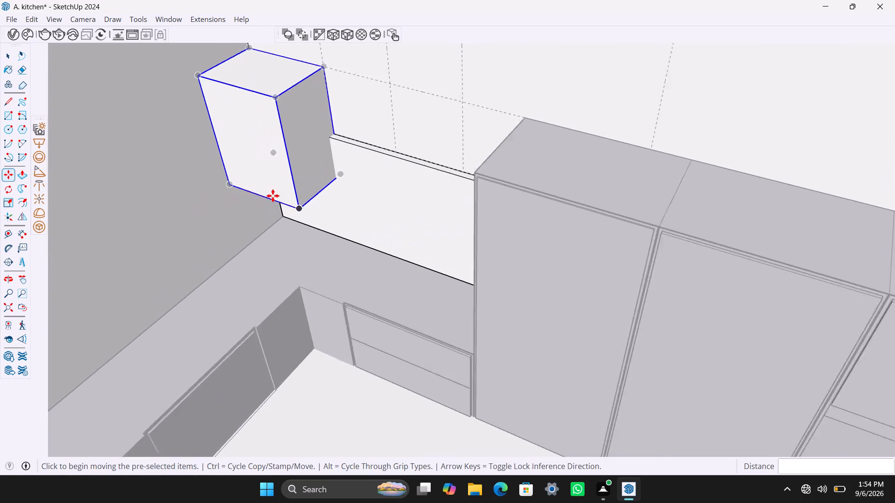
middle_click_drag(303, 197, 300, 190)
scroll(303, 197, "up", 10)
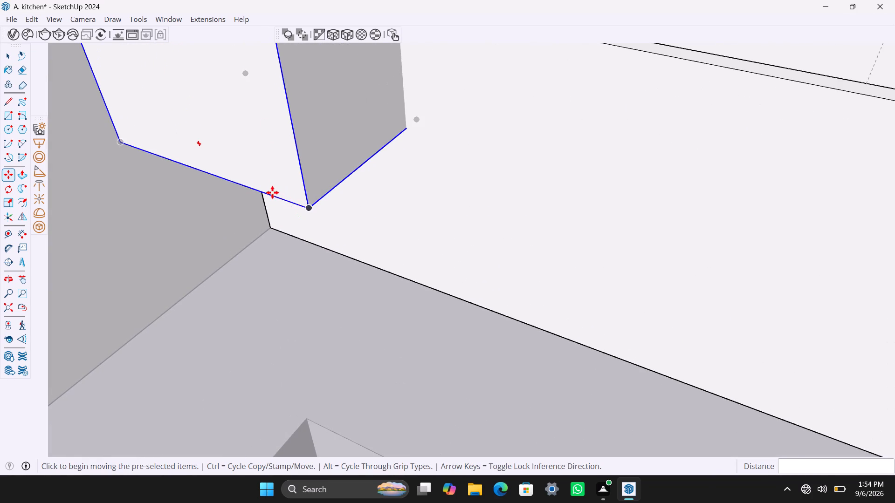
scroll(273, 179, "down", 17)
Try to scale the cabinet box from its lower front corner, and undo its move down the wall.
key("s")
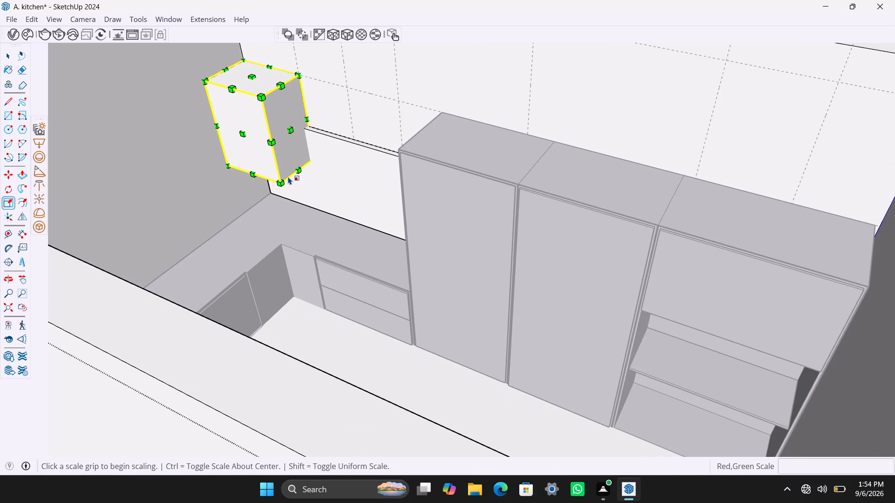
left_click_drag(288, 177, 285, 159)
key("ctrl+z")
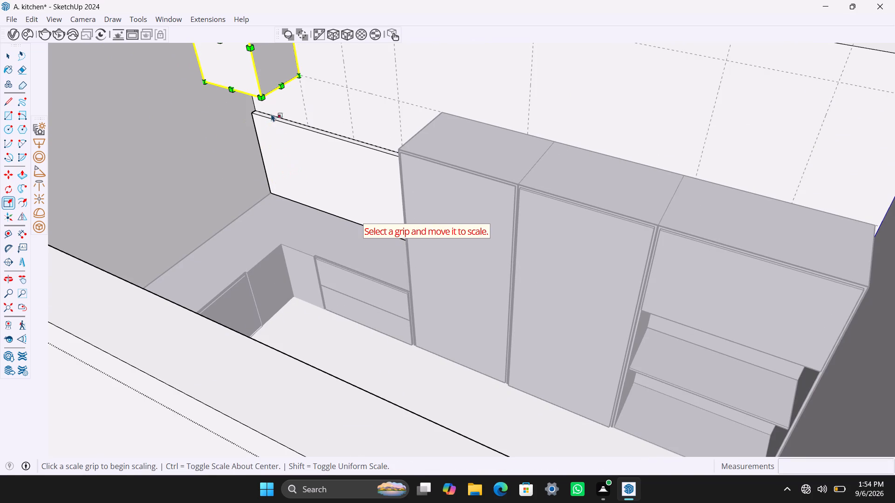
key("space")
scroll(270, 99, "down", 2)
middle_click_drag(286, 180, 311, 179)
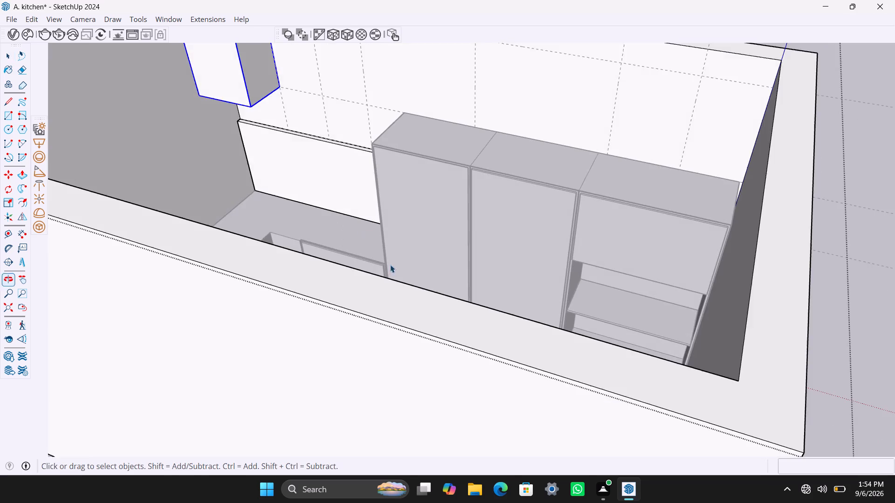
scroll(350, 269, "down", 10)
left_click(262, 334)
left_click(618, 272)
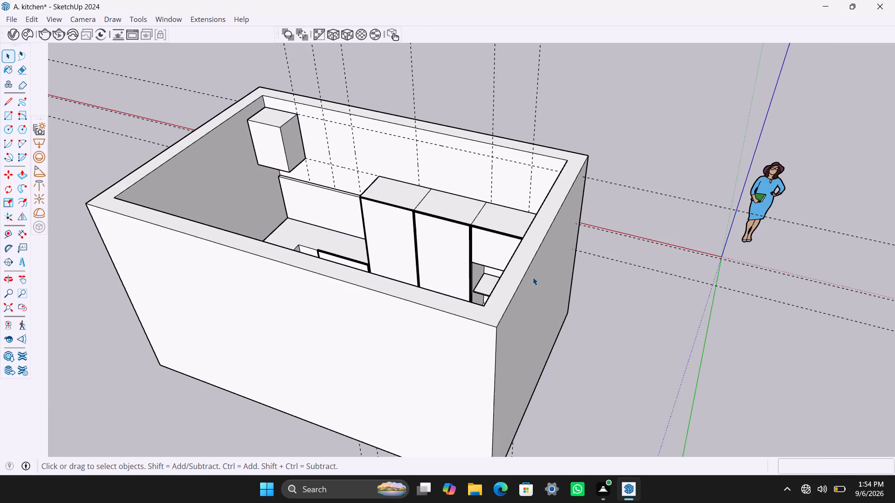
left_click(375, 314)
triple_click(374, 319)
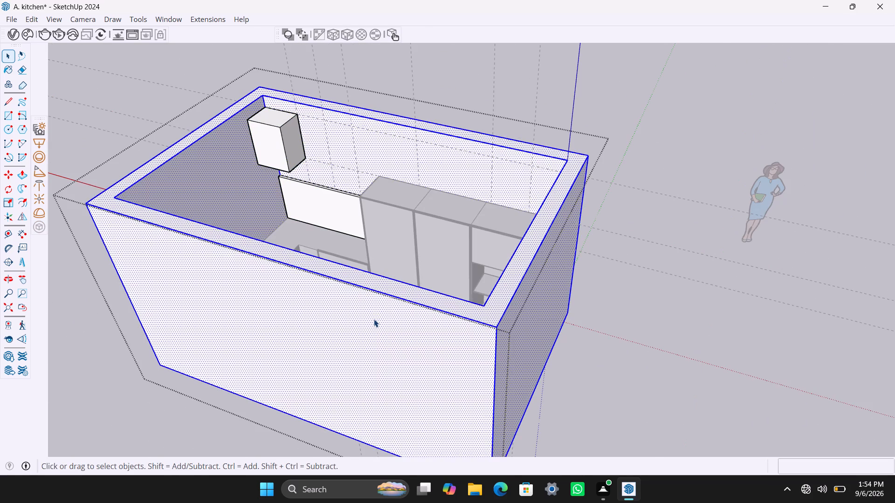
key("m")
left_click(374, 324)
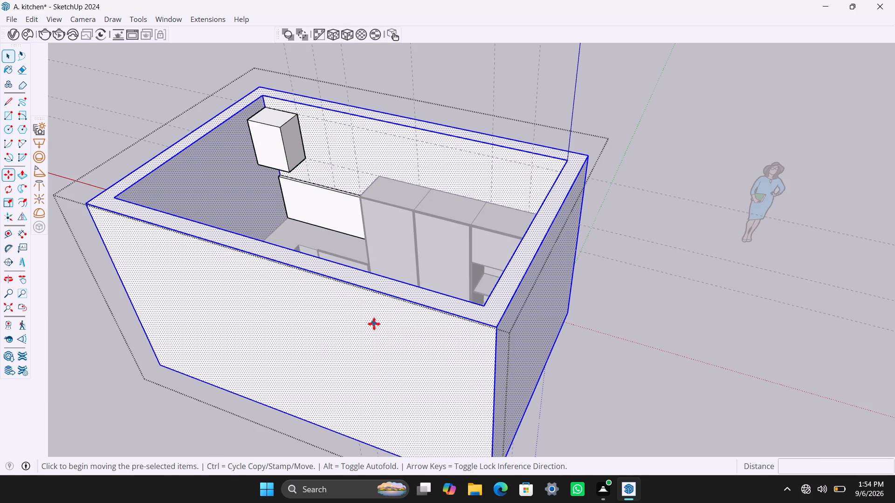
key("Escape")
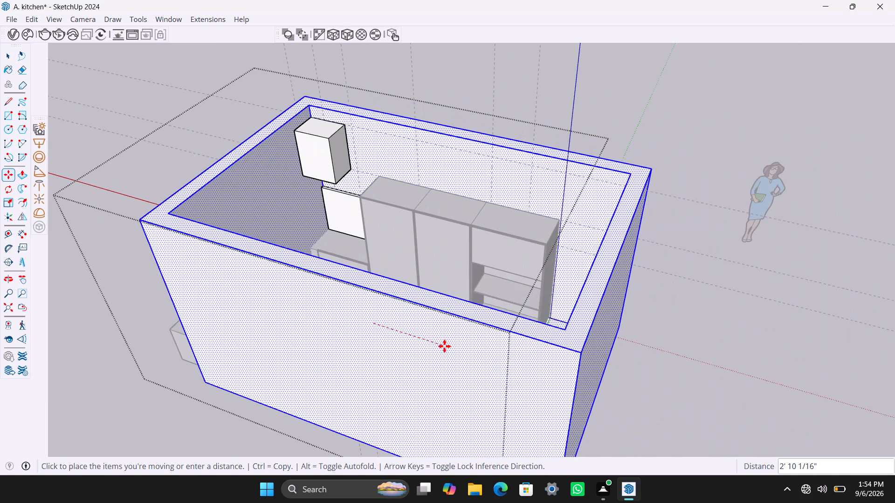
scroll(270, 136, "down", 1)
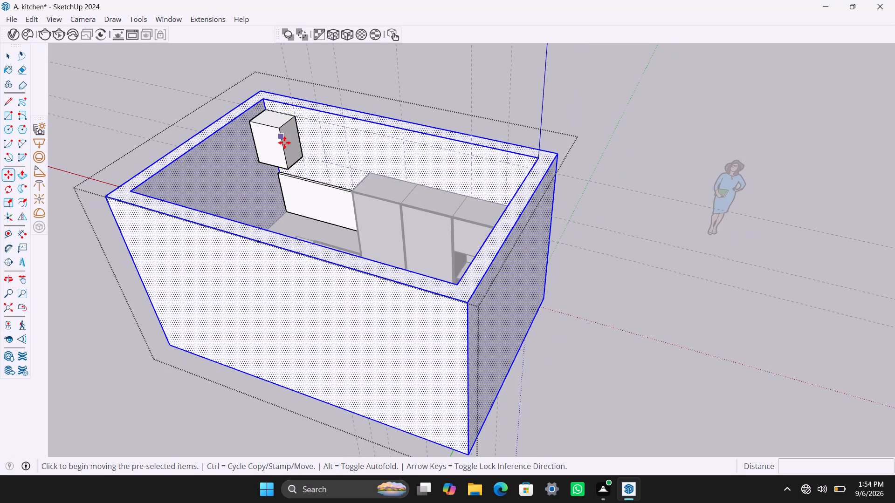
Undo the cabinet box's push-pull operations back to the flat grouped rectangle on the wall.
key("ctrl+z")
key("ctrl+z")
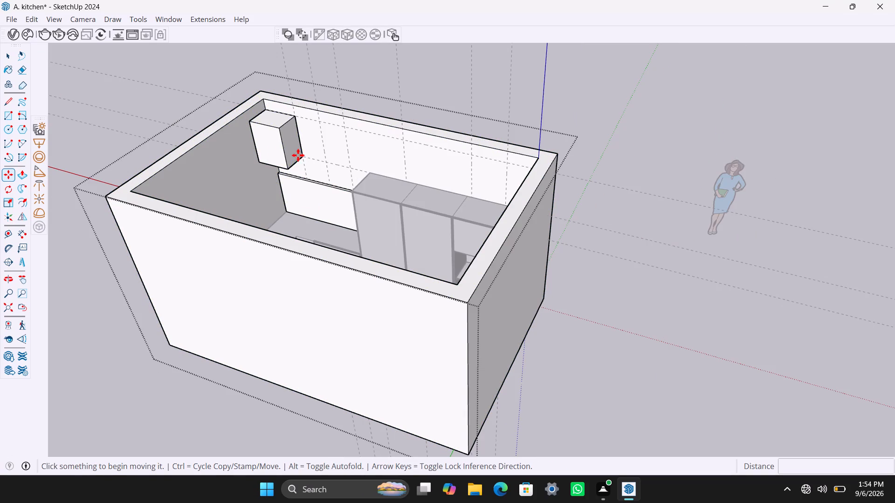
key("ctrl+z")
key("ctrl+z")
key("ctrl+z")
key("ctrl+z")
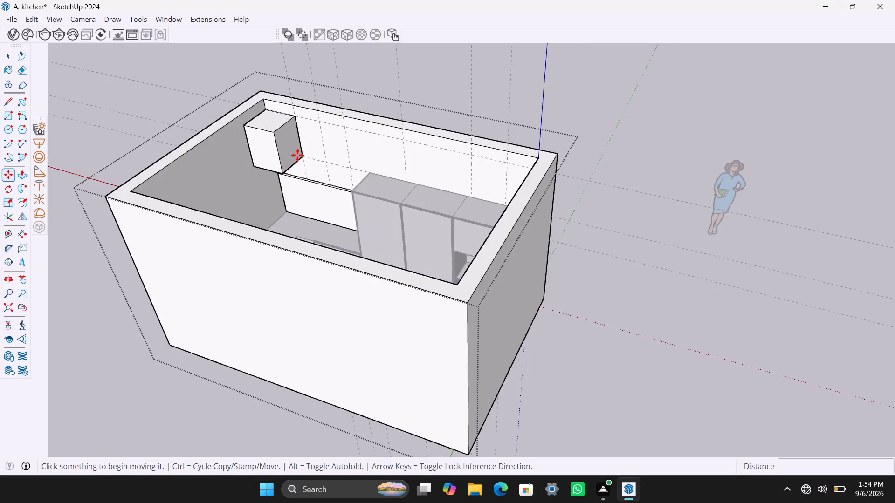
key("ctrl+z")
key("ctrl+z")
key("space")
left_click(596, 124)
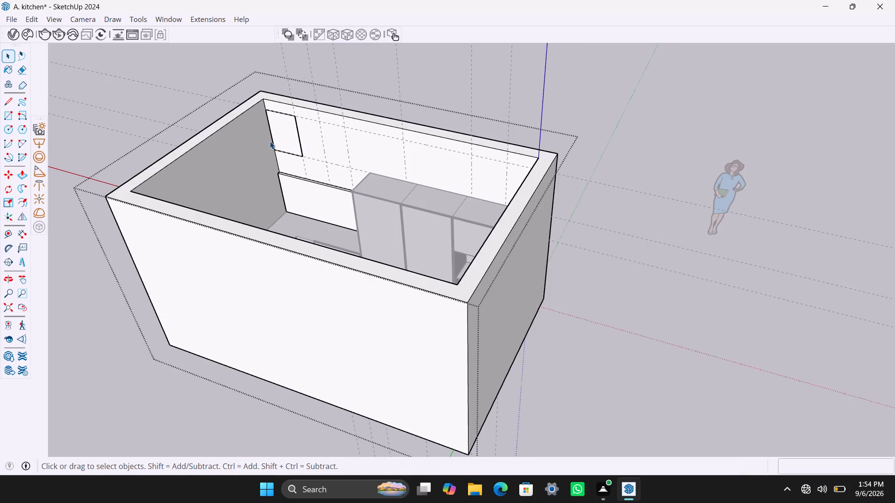
Draw a 2' wide rectangle directly below the upper one, down to the lowest horizontal guide at the first vertical guide, and group it.
scroll(262, 150, "down", 3)
middle_click_drag(300, 193, 390, 257)
scroll(286, 235, "up", 13)
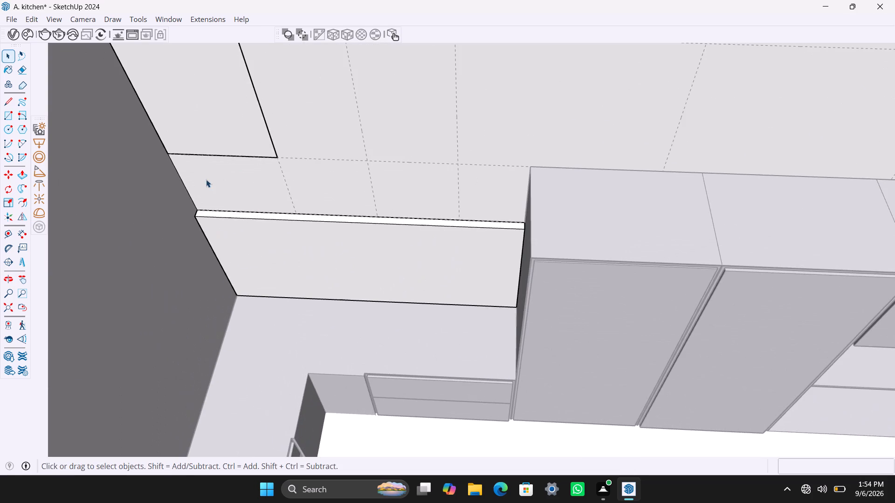
middle_click_drag(205, 178, 202, 174)
scroll(199, 158, "up", 1)
key("r")
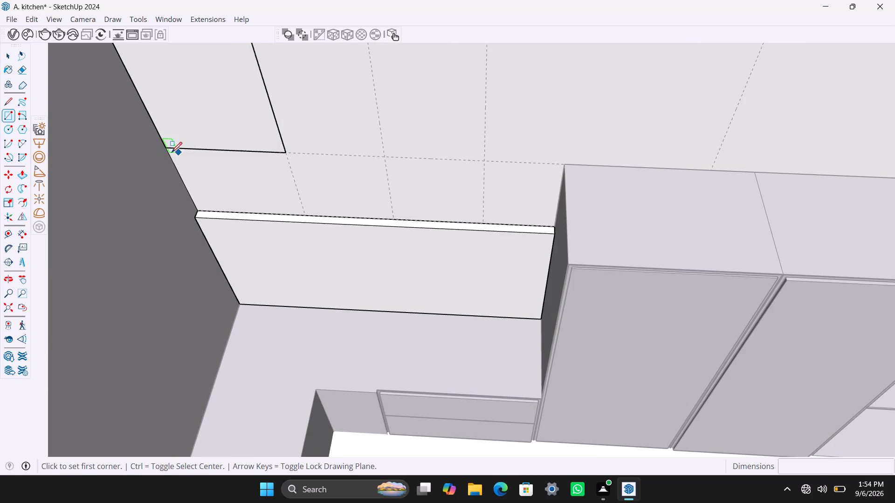
left_click(163, 144)
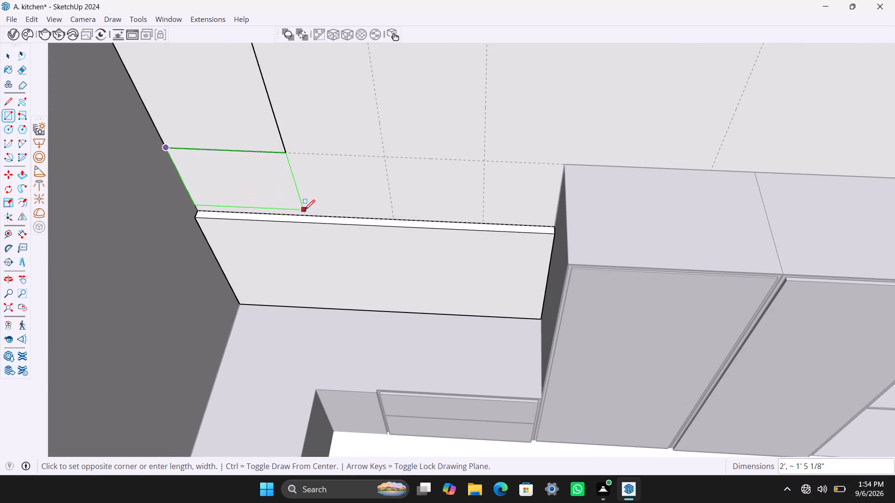
left_click(305, 213)
key("space")
double_click(270, 190)
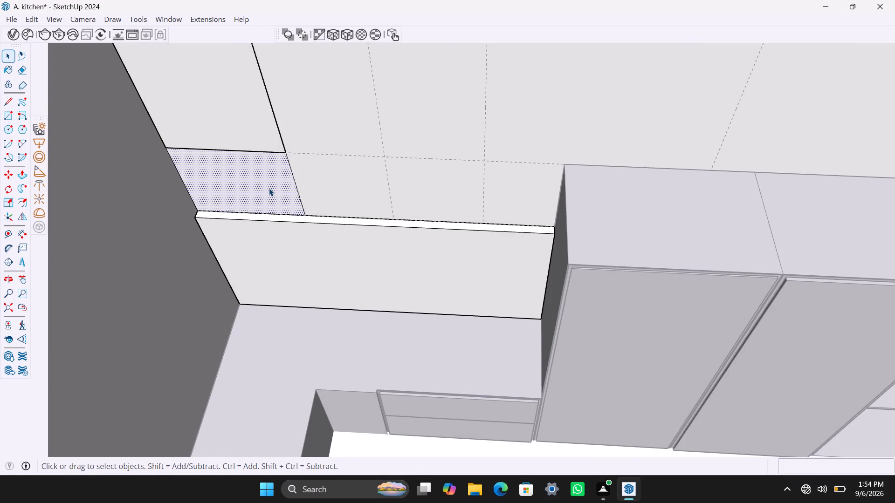
double_click(268, 189)
right_click(268, 190)
left_click(339, 305)
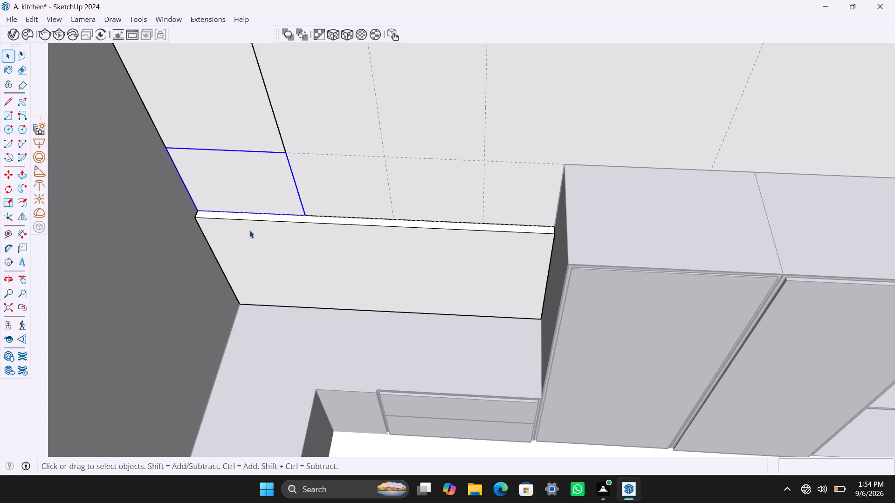
Extrude the lower wall rectangle 1'6" out from the wall into a cabinet box.
triple_click(245, 194)
key("p")
left_click(244, 193)
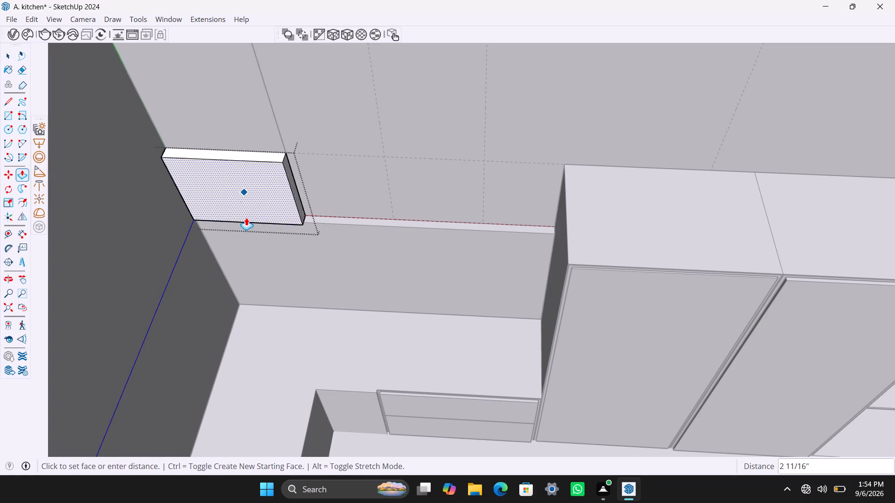
type("1'6\"")
key("Return")
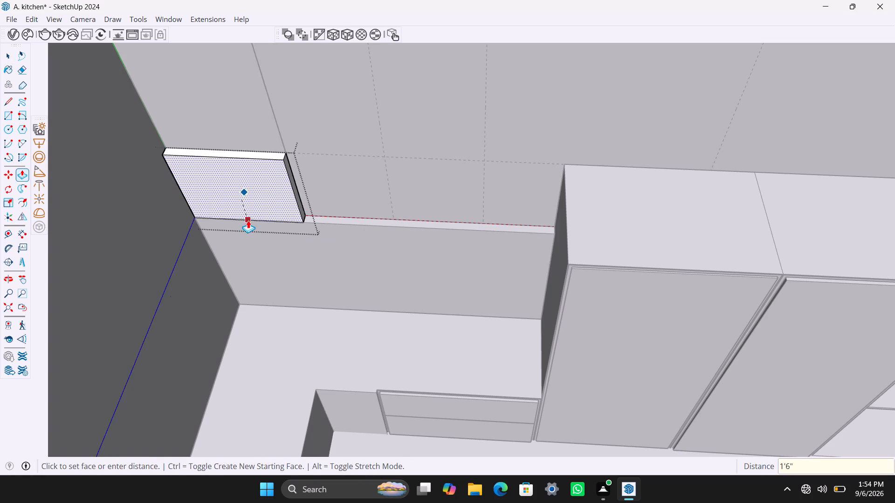
key("space")
Offset the cabinet box's front face outline inward by 2.5 mm, and offset the inner outline by a further 18 mm.
scroll(178, 240, "up", 1)
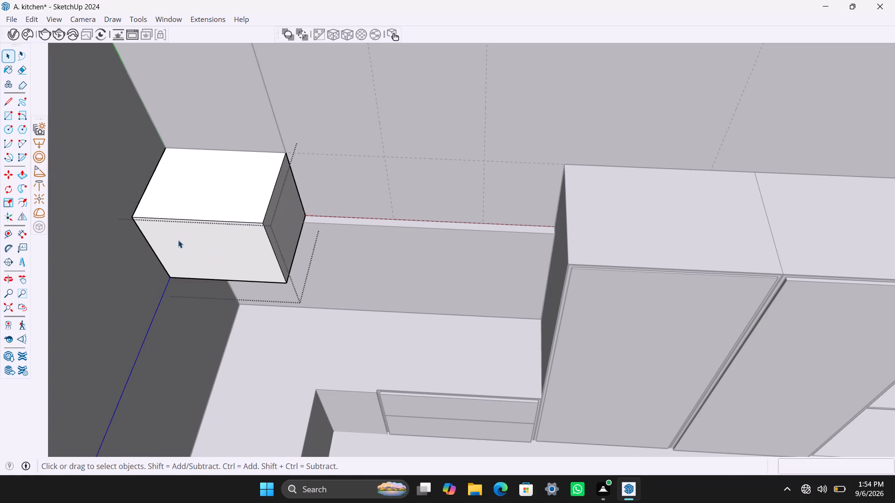
scroll(178, 240, "up", 1)
left_click(156, 241)
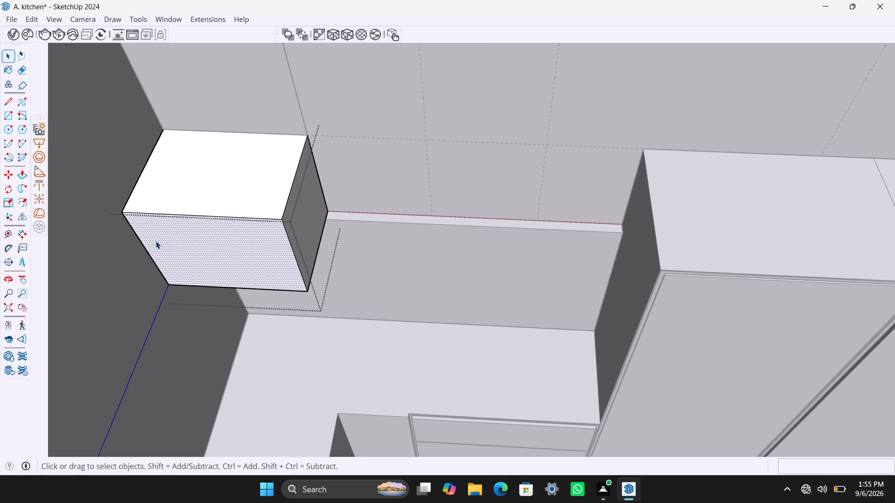
key("f")
left_click(148, 225)
key("2")
type(".5mm")
key("Return")
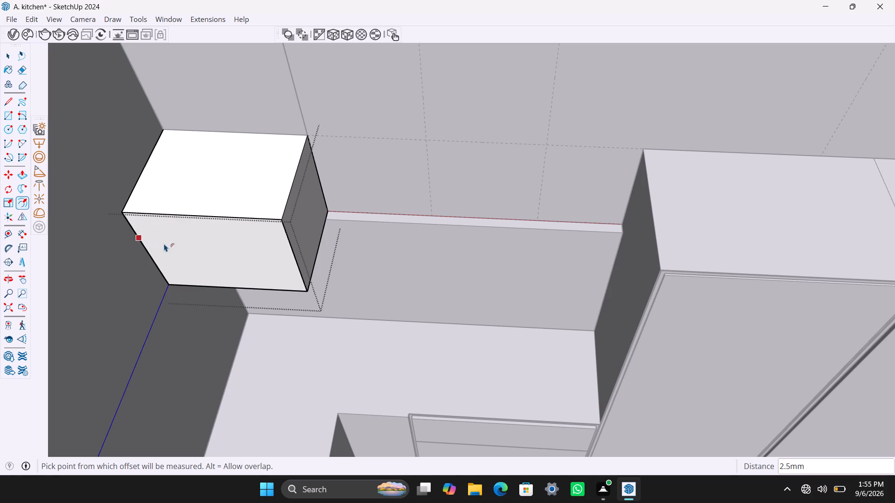
left_click(156, 234)
key("1")
type("8mm")
key("Return")
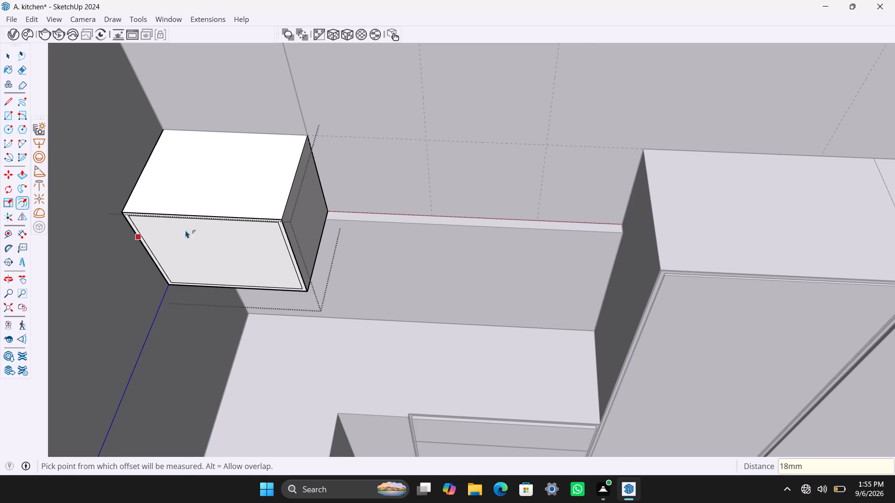
Delete the narrow 2.5 mm border face around the edge of the cabinet box's front.
scroll(193, 227, "up", 1)
middle_click_drag(186, 237, 231, 188)
scroll(186, 200, "up", 7)
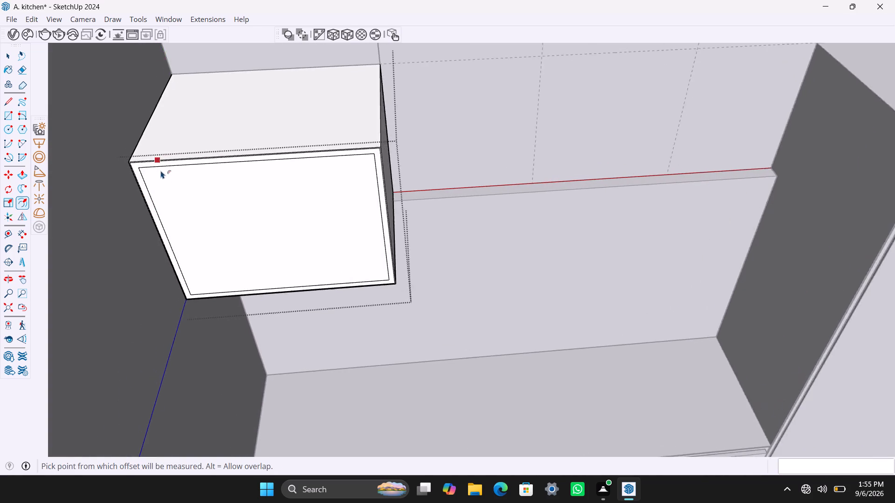
scroll(161, 170, "up", 20)
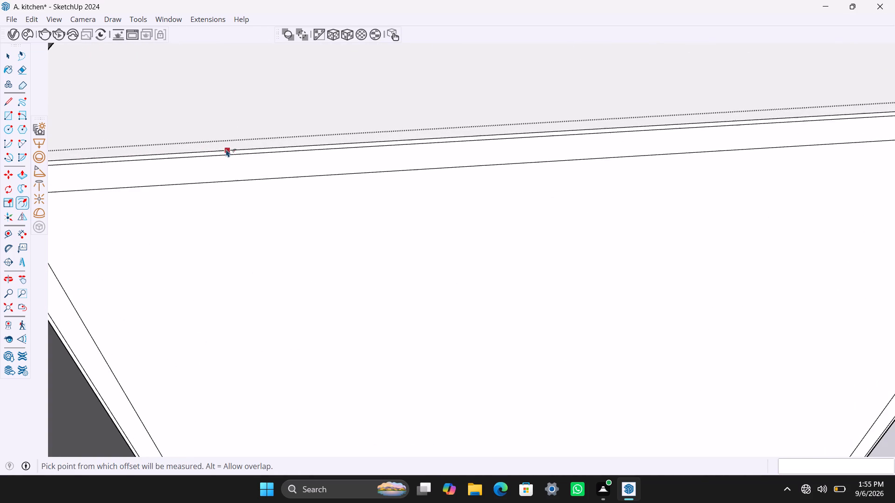
key("Escape")
key("space")
left_click(257, 149)
scroll(262, 151, "up", 5)
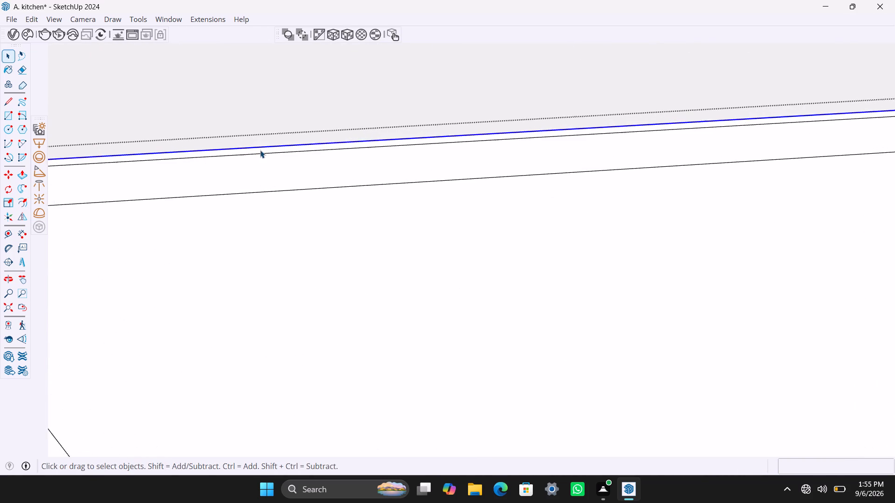
left_click(260, 150)
key("Delete")
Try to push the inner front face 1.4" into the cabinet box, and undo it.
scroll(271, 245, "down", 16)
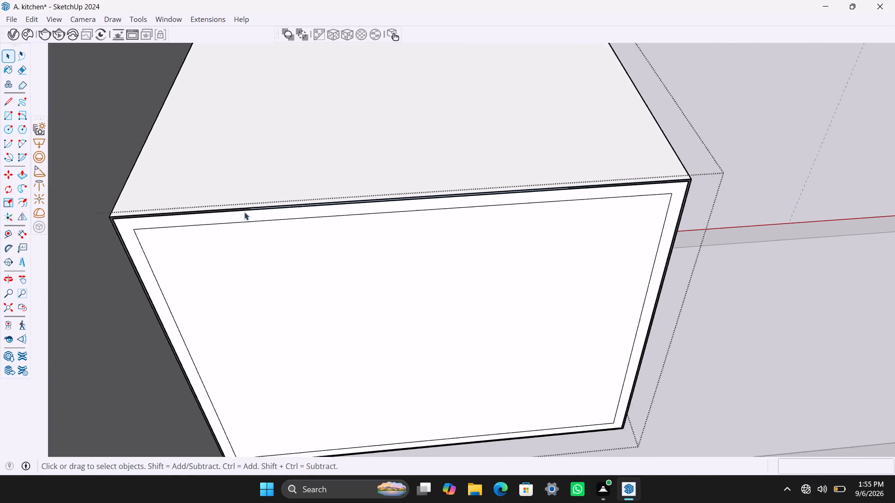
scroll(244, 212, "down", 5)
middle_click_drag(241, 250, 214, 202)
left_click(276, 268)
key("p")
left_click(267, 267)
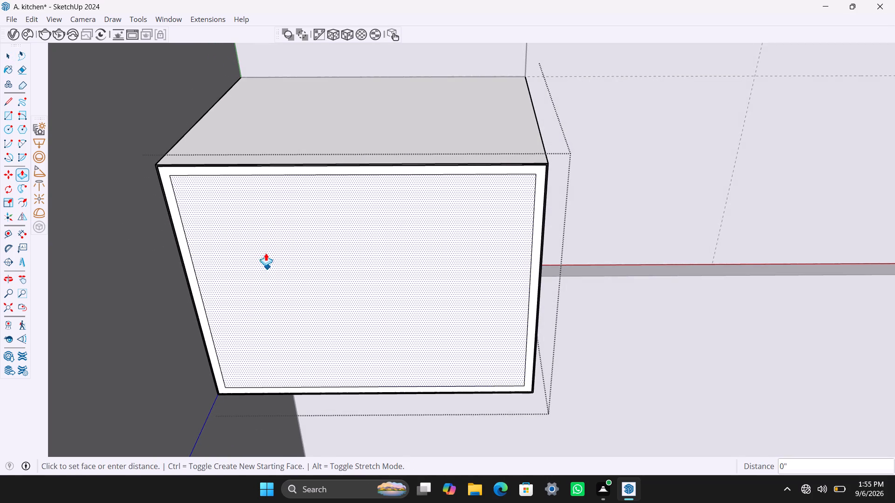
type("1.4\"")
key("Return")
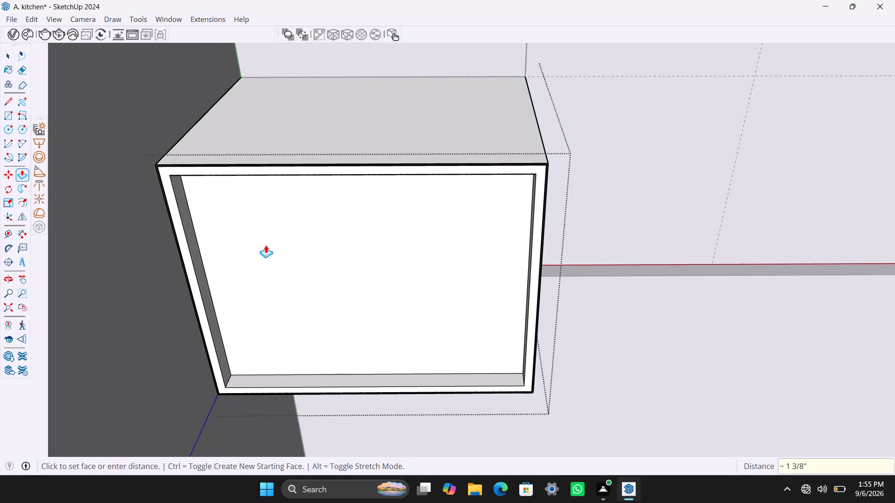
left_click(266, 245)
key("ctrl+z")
Push the inner front face 1'4" into the box to hollow out the cabinet.
left_click(285, 245)
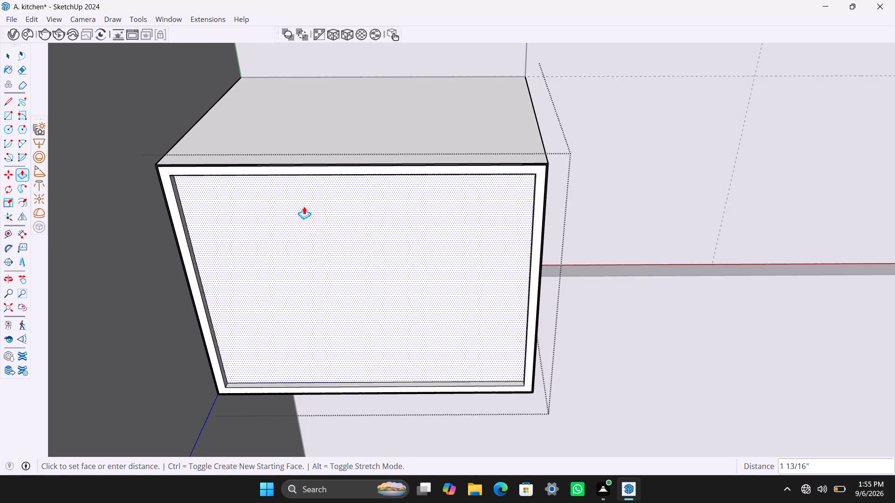
type("1'")
type("4\"")
key("Return")
key("space")
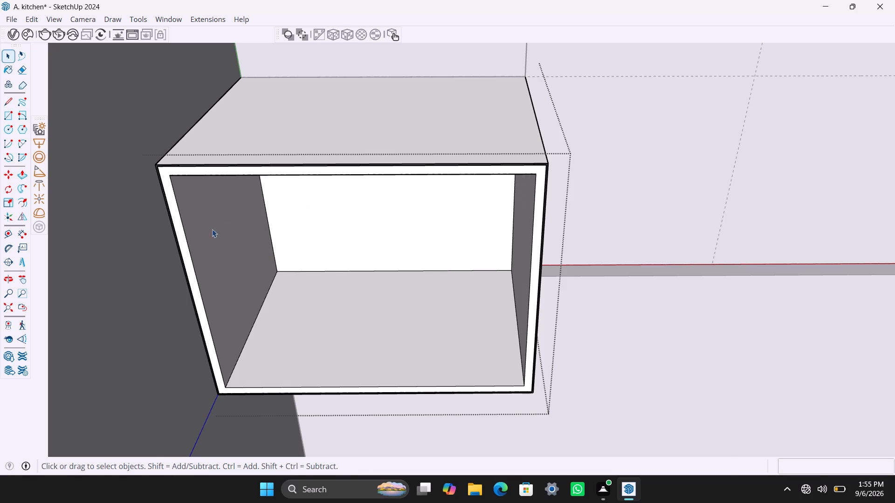
Draw a rectangle across the cabinet's front opening from inner corner to inner corner, and make it a group.
key("r")
left_click(172, 175)
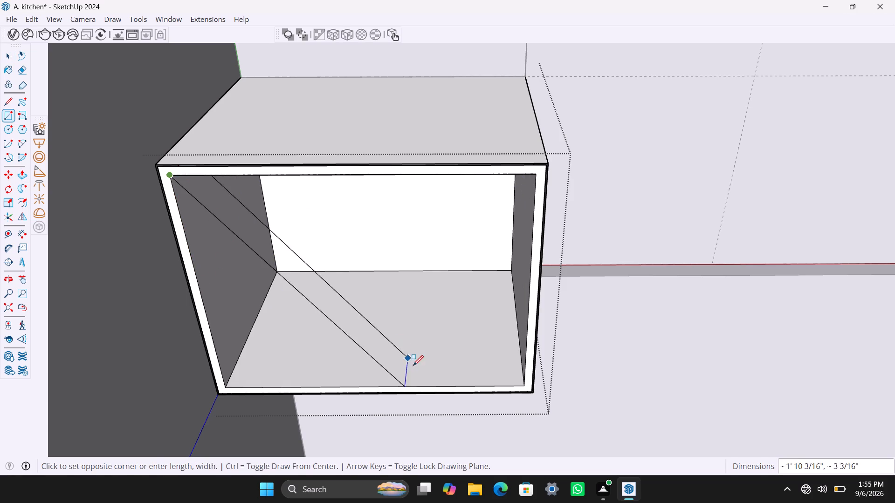
left_click(526, 385)
key("space")
double_click(454, 313)
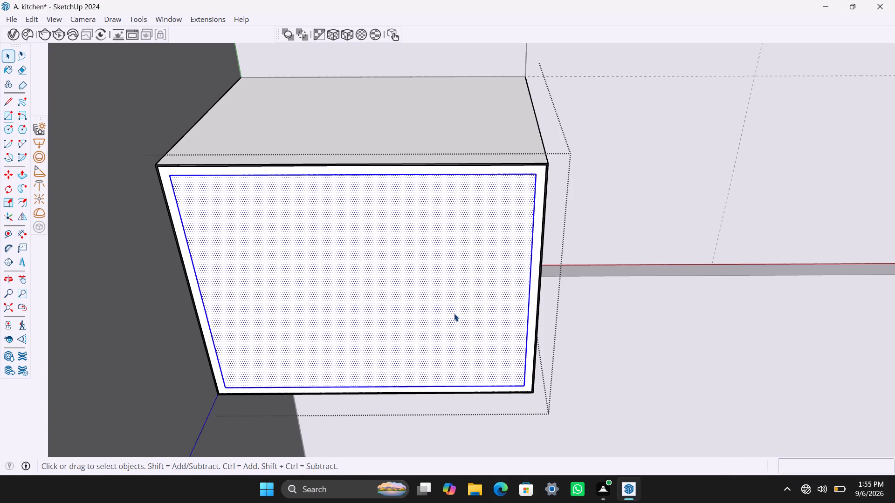
right_click(454, 313)
left_click(497, 148)
Extrude the grouped front rectangle 18 mm outward as the cabinet door.
double_click(419, 268)
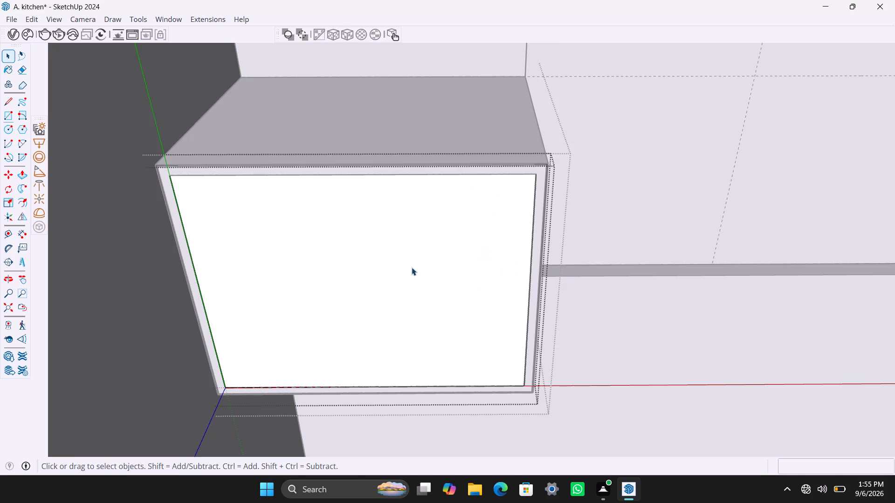
left_click(412, 267)
key("p")
left_click(410, 269)
key("1")
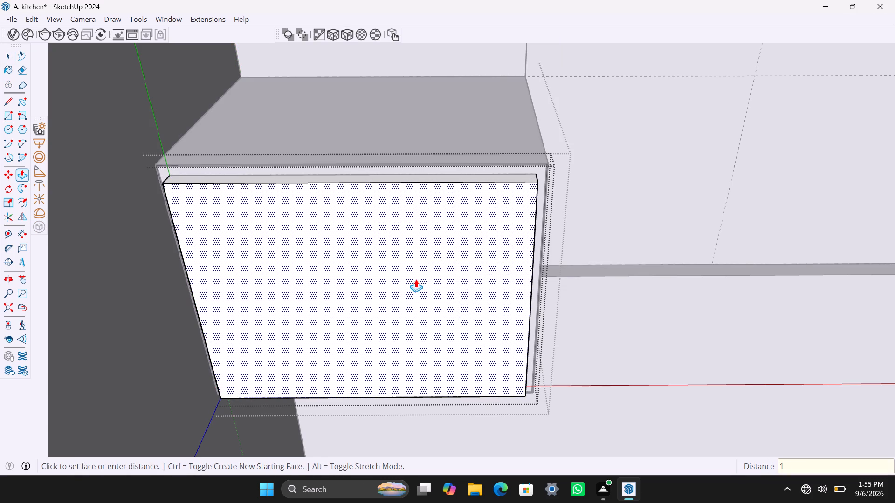
key("8")
type("mm")
key("Return")
key("space")
left_click(618, 113)
Copy the finished cabinet 1'7" straight up so the copy sits on top of the original.
scroll(540, 306, "down", 2)
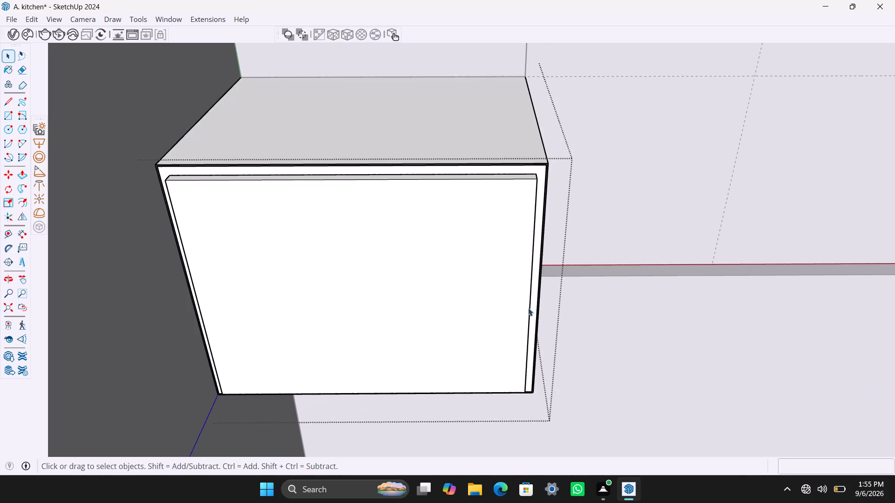
scroll(528, 308, "down", 5)
left_click(473, 305)
left_click(389, 230)
scroll(506, 294, "down", 2)
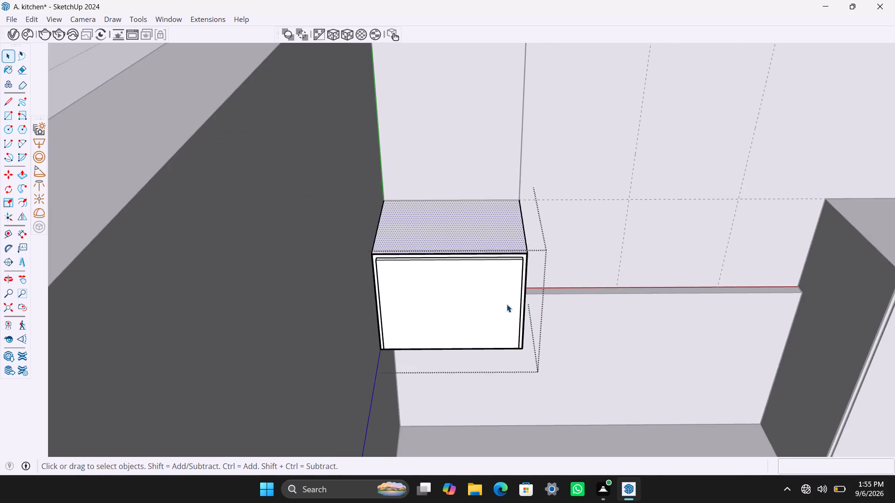
middle_click_drag(496, 326, 433, 320)
left_click(461, 246)
left_click(539, 339)
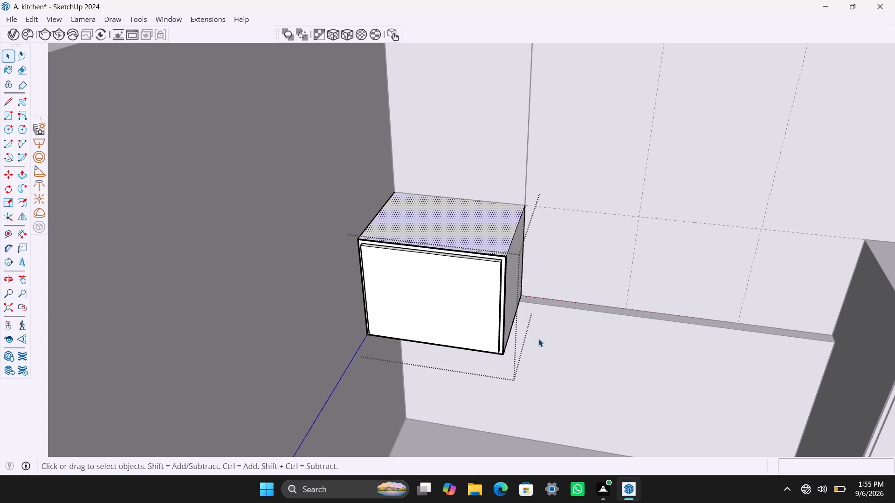
left_click(423, 314)
key("m")
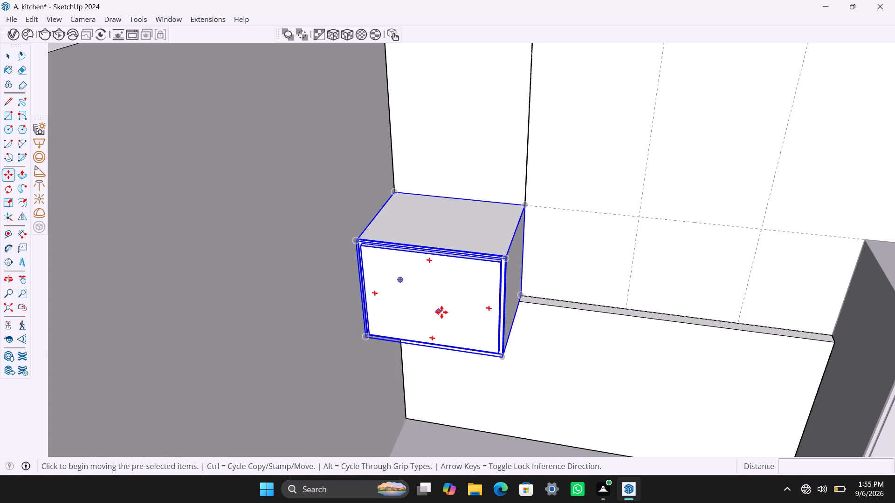
left_click(507, 354)
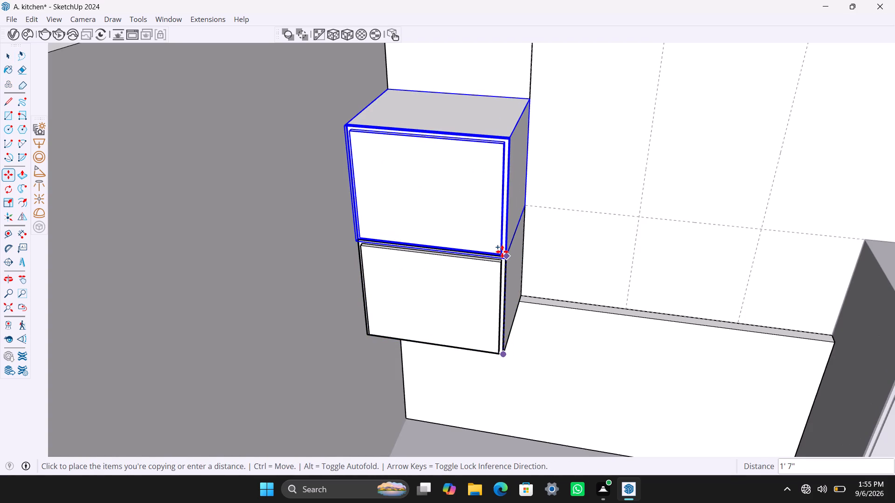
left_click(502, 251)
Scale the upper cabinet copy taller from its top face, up to about the highest horizontal guide on the wall.
key("s")
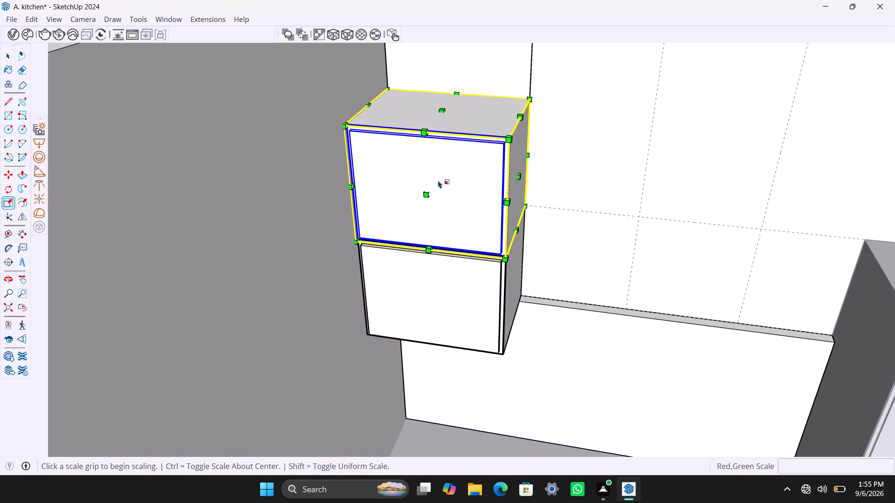
left_click(439, 113)
scroll(431, 73, "down", 2)
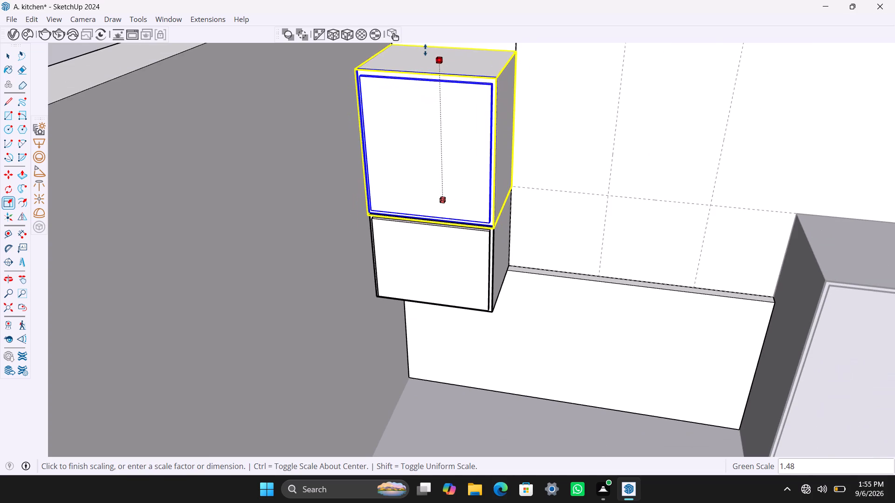
scroll(424, 50, "down", 1)
middle_click_drag(423, 55, 412, 167, "shift")
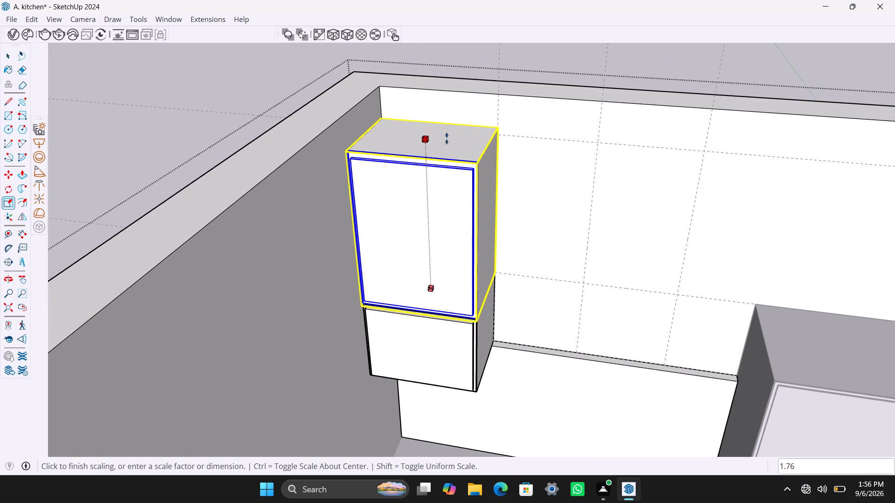
left_click(507, 144)
key("space")
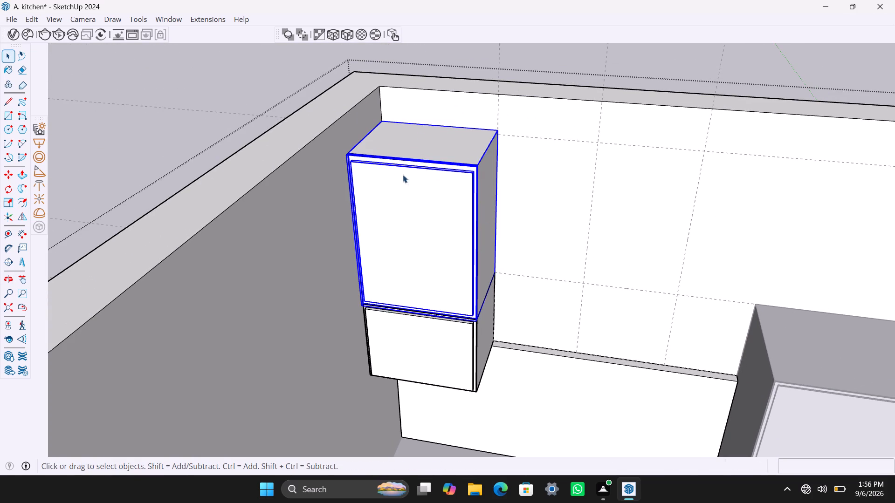
scroll(455, 204, "down", 1)
left_click(536, 231)
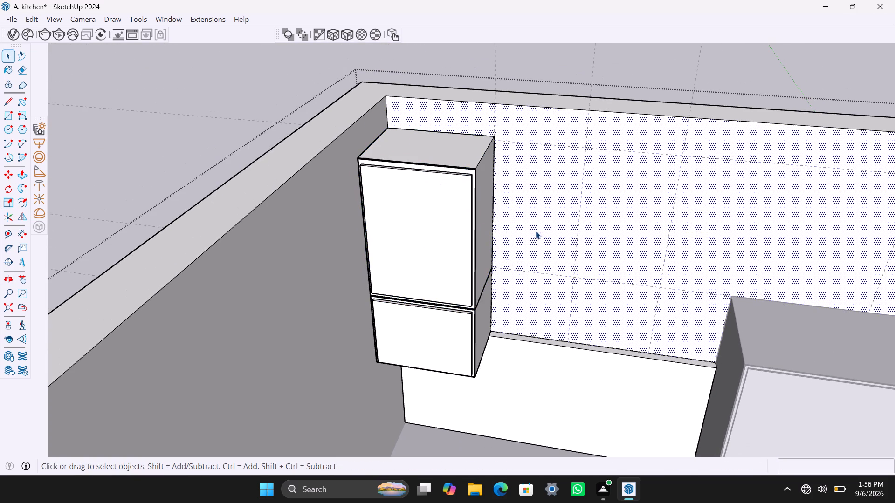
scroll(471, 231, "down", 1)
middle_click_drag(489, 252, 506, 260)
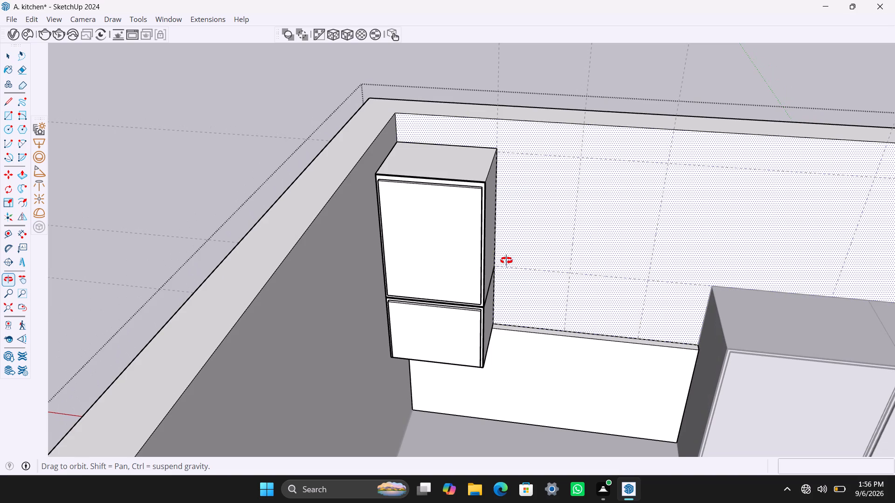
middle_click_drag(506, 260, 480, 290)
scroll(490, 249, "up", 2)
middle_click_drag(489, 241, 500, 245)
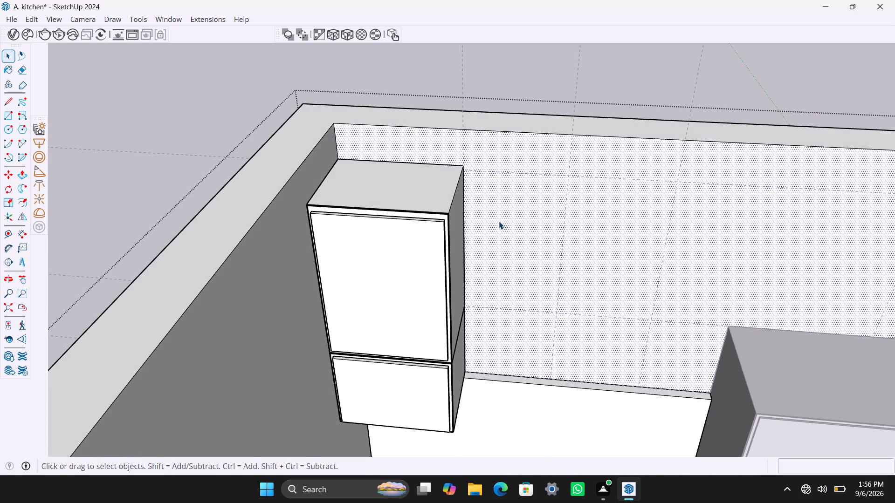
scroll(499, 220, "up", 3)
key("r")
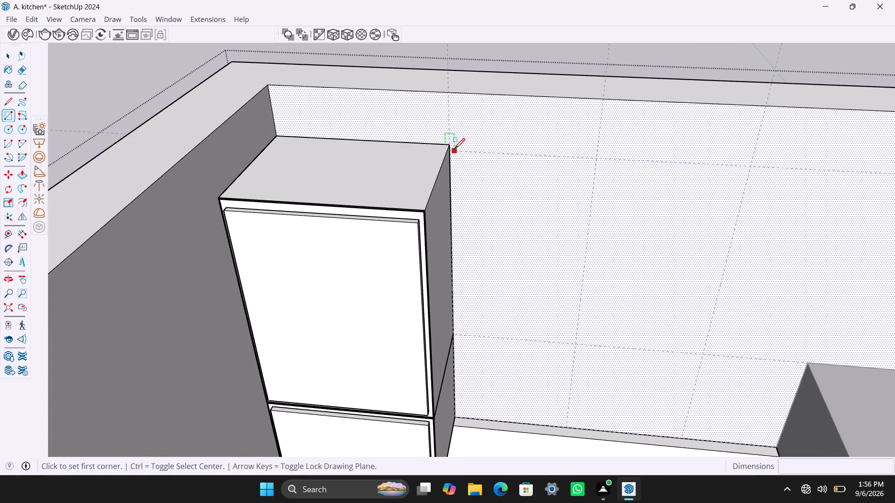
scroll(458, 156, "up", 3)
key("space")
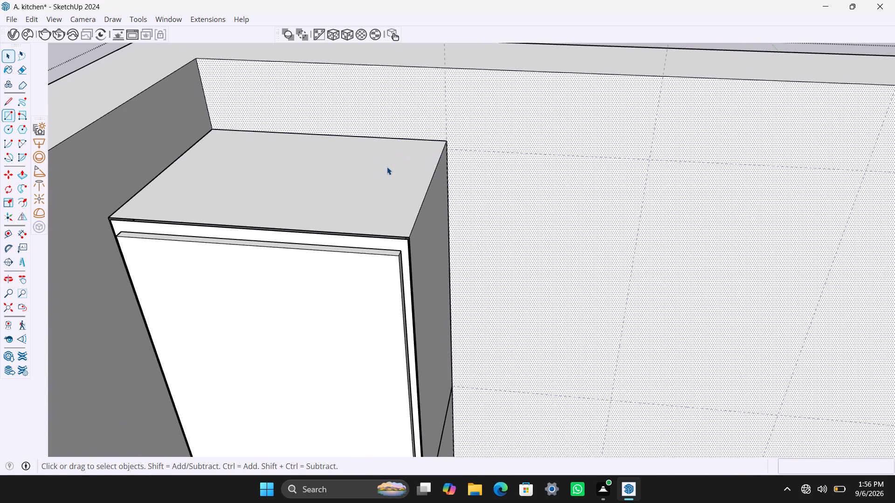
Scale the upper cabinet's height down from its top face by about 0.97 to meet the highest horizontal guide.
left_click(386, 167)
double_click(386, 168)
left_click(382, 170)
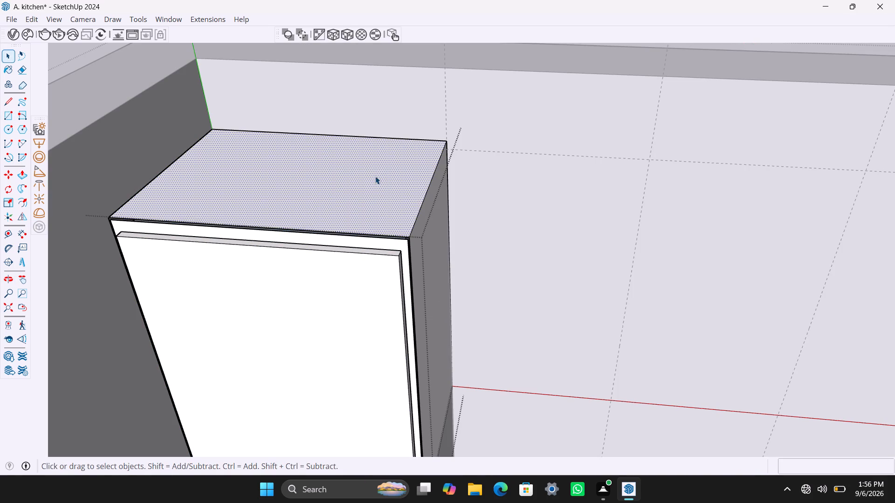
left_click(375, 176)
left_click(489, 178)
left_click(365, 209)
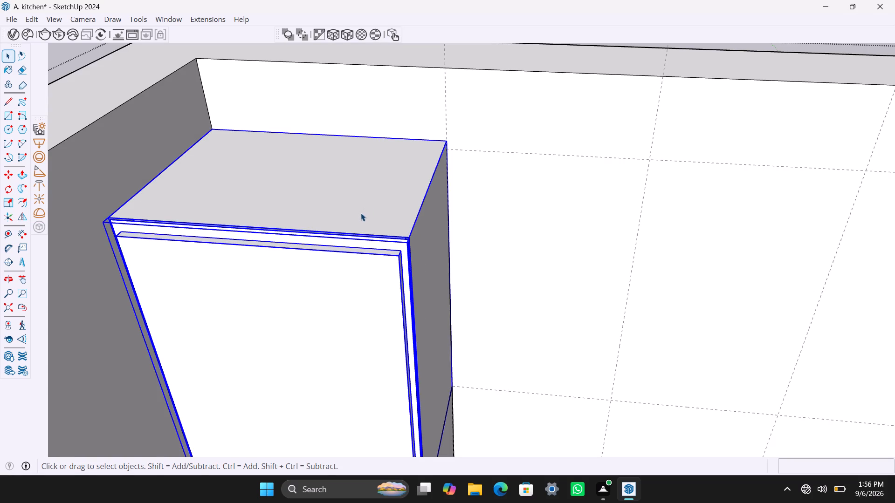
key("s")
left_click(296, 174)
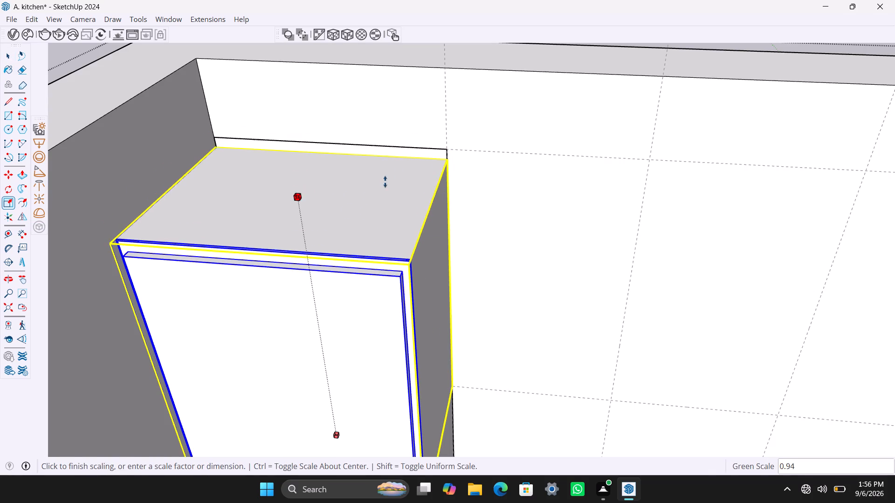
left_click(489, 152)
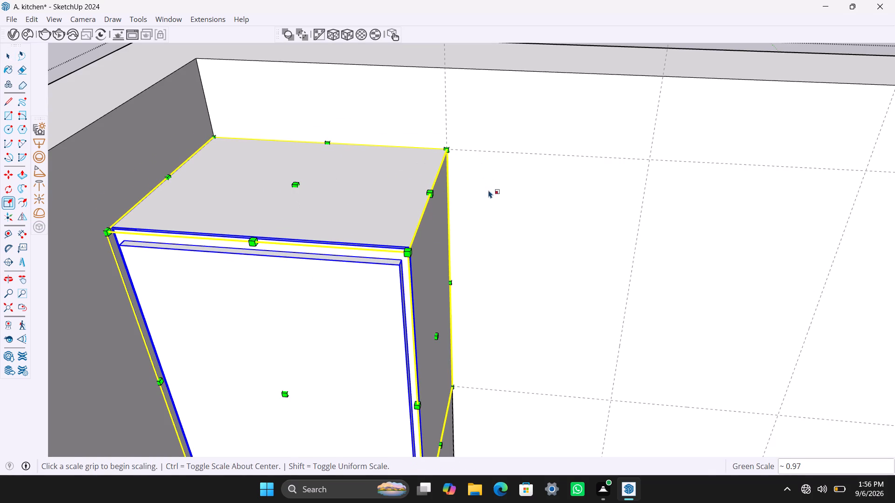
key("space")
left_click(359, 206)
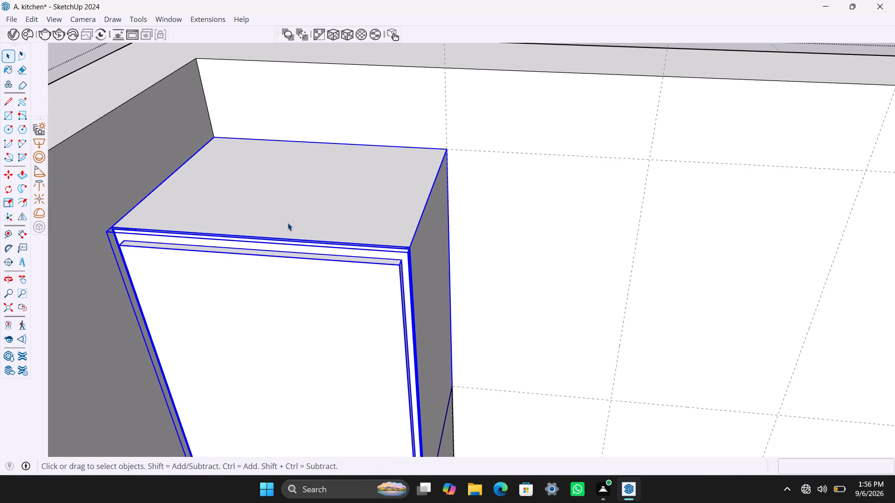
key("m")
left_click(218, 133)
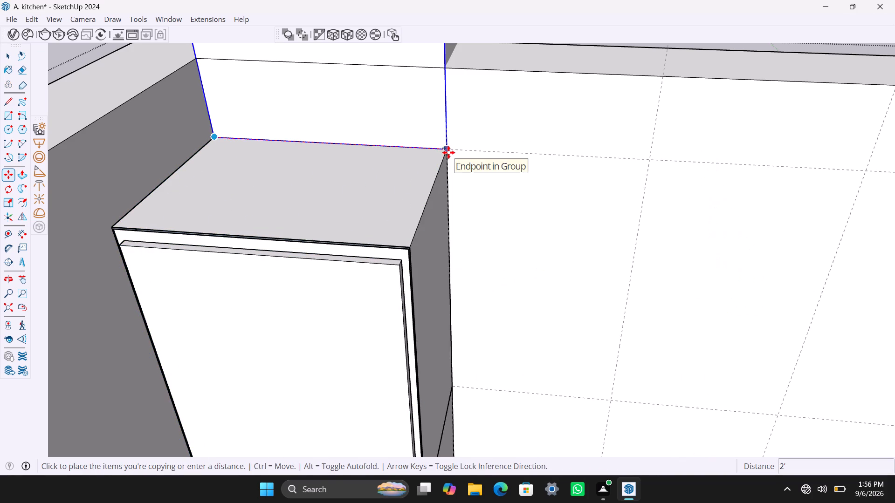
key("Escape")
Copy the lower wall cabinet 1' 7 1/2" sideways along the wall to the next vertical guide.
scroll(420, 195, "down", 11)
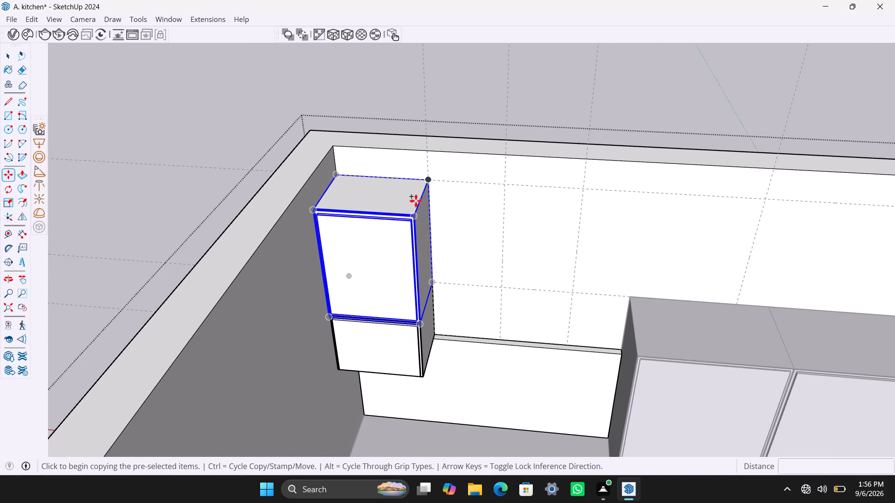
key("space")
left_click(380, 351)
scroll(416, 327, "up", 3)
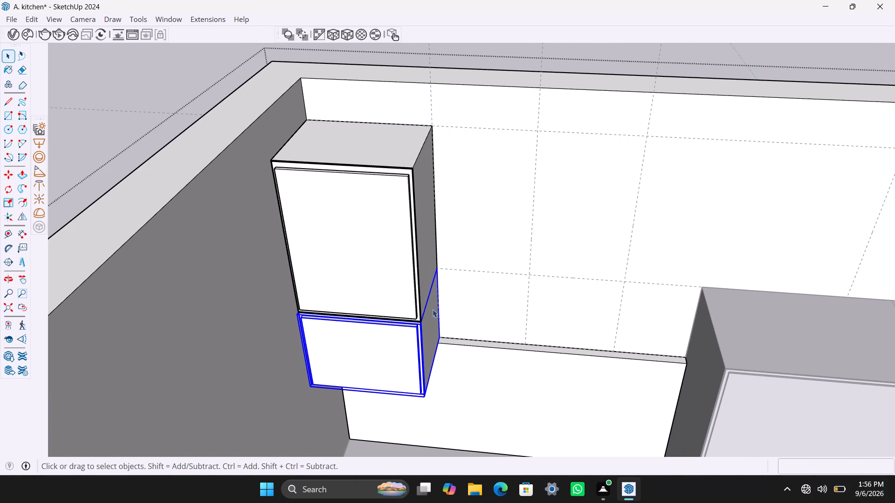
key("m")
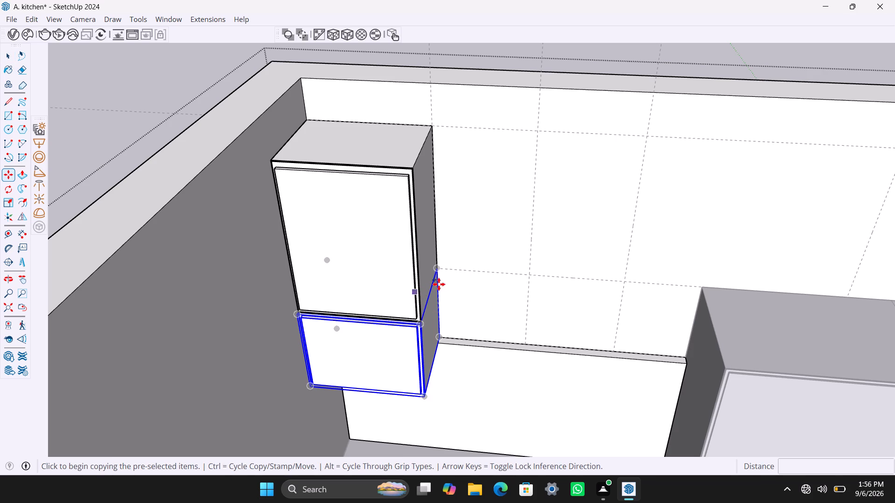
left_click(439, 270)
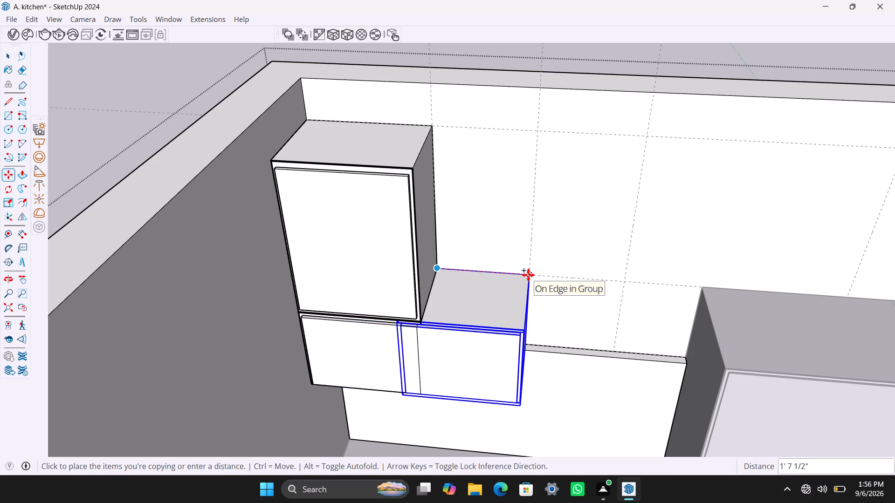
left_click(530, 274)
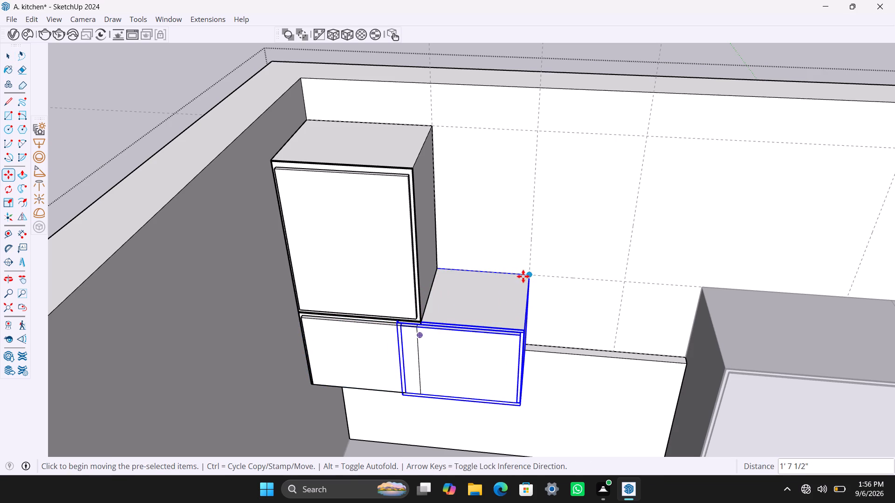
Scale the copied lower cabinet's width from its free side to a factor of 0.58.
key("s")
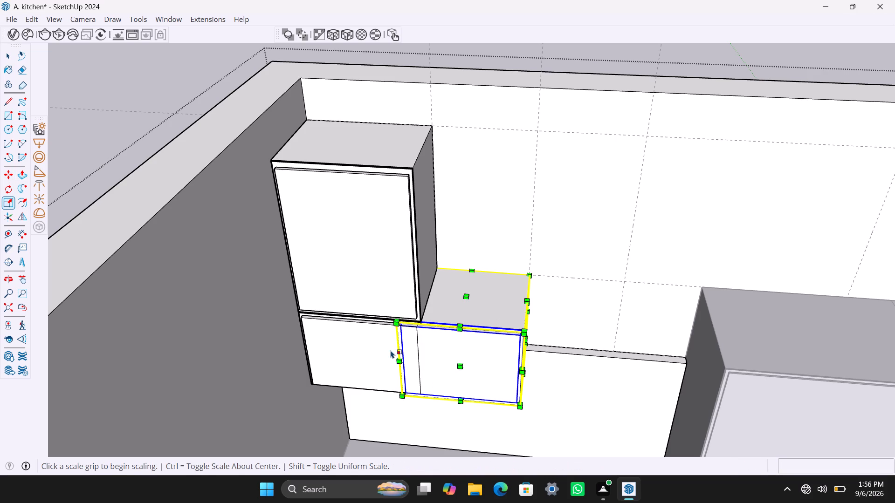
left_click(523, 346)
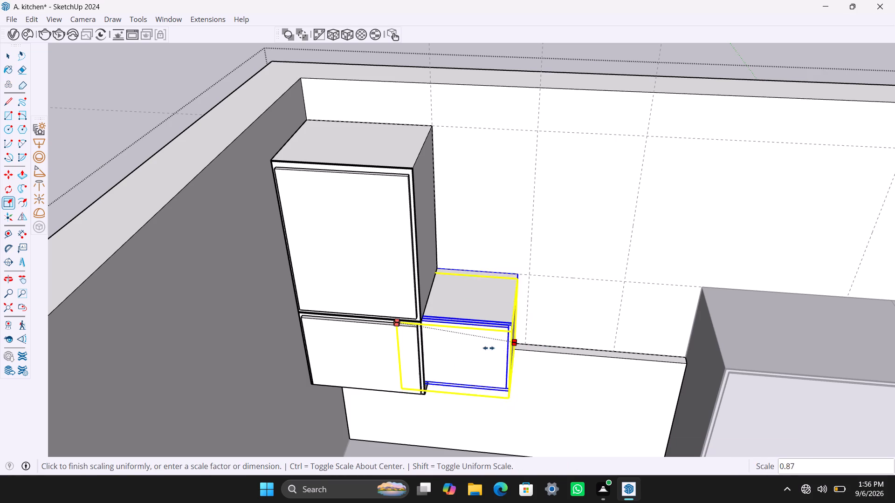
key("Escape")
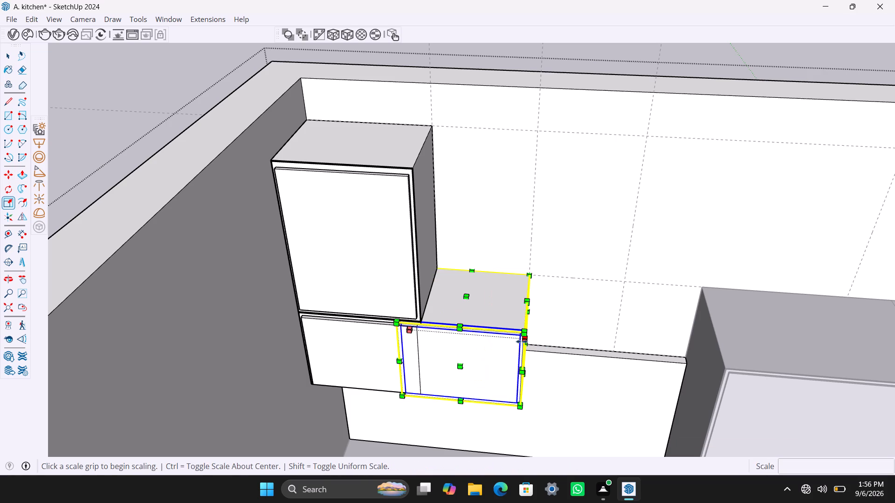
left_click(525, 341)
left_click(475, 351)
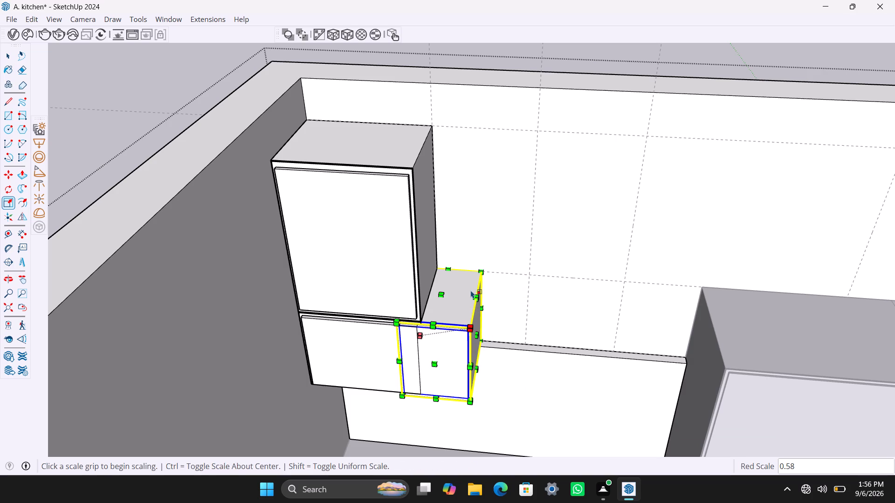
key("space")
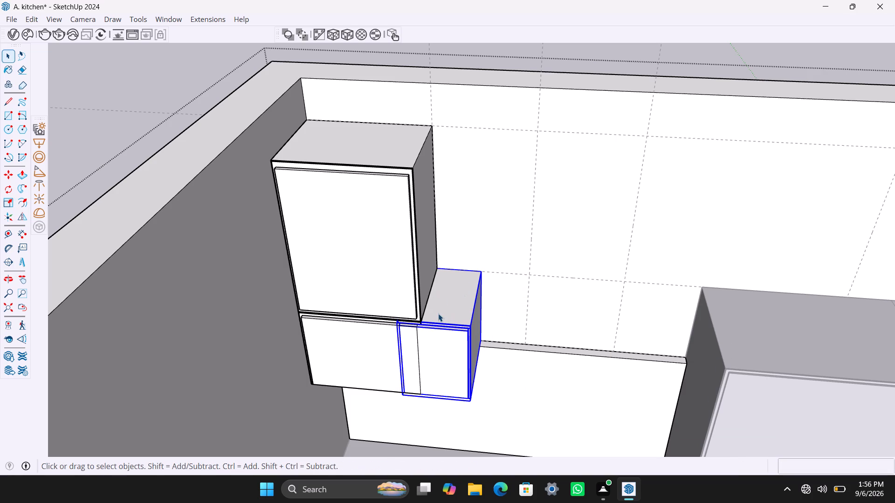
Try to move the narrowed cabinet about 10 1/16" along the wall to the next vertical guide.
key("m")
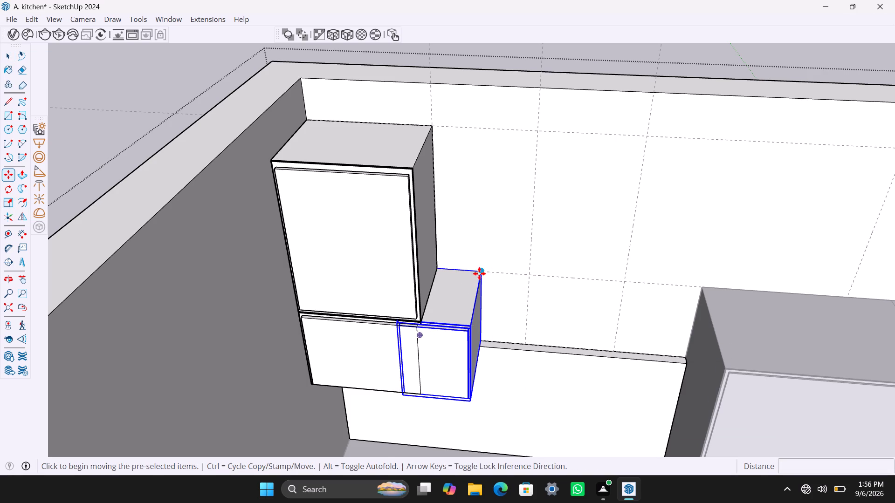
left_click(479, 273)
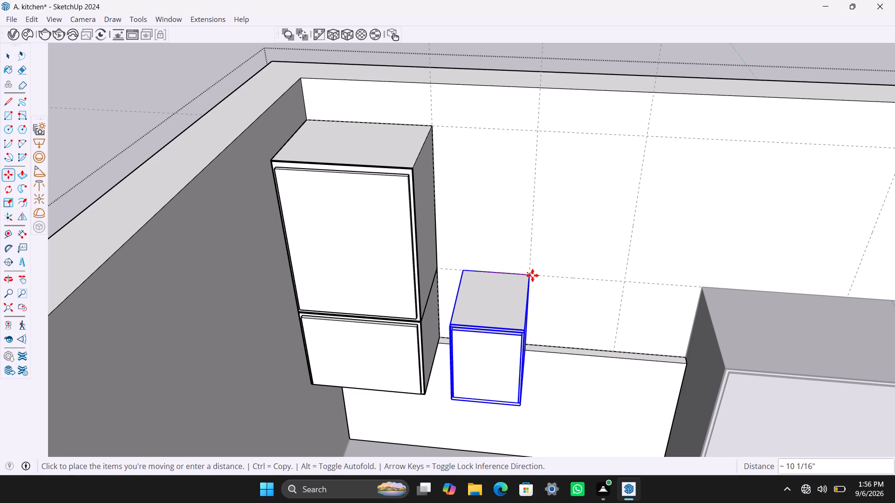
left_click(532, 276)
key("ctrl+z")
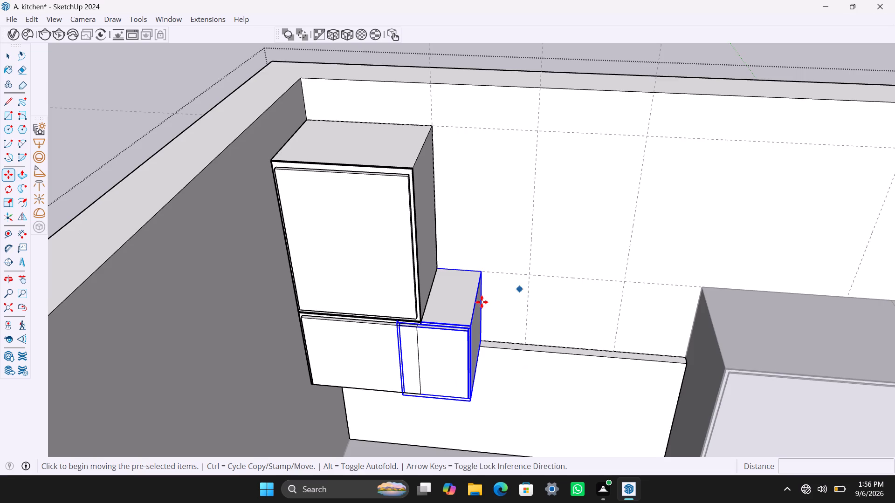
Move the narrowed cabinet 9 15/16" along the wall so its back top corner meets the guide intersection.
scroll(479, 300, "up", 2)
left_click(479, 268)
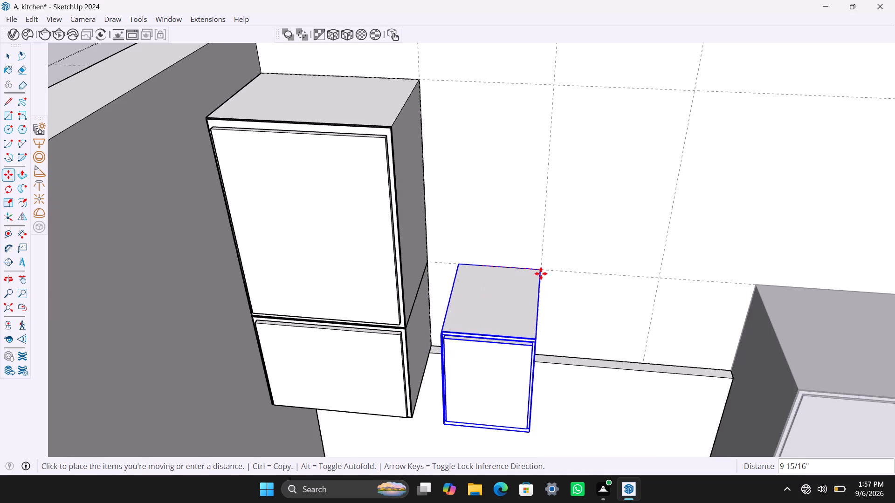
scroll(541, 272, "up", 6)
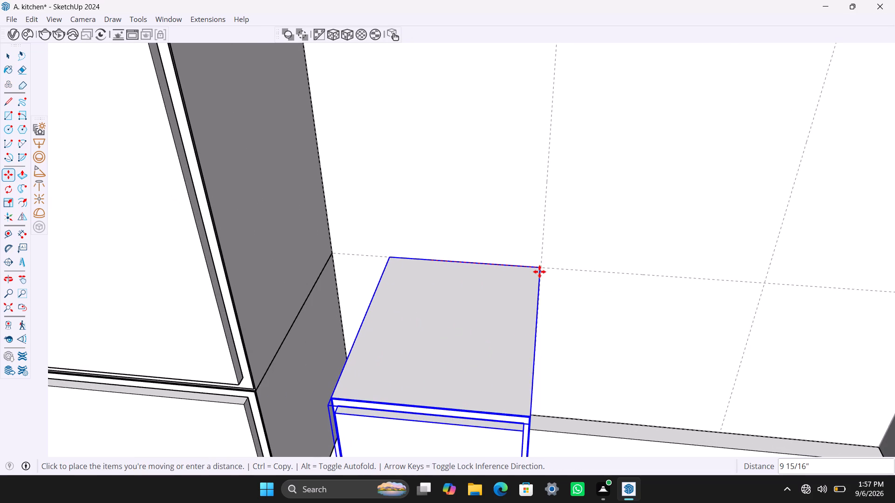
left_click(541, 267)
Widen the narrowed cabinet from its inner side toward the neighbouring lower cabinet, scaling by about 1.41.
scroll(382, 360, "down", 9)
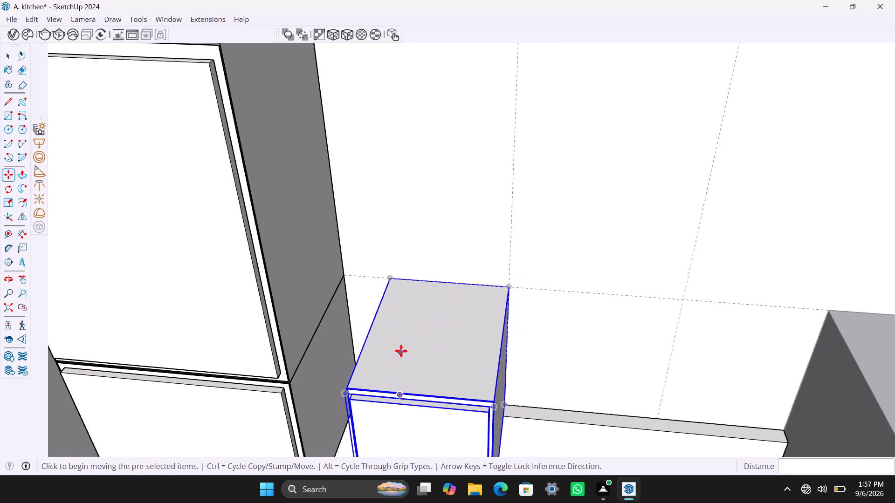
scroll(401, 351, "down", 6)
middle_click_drag(414, 348, 509, 292)
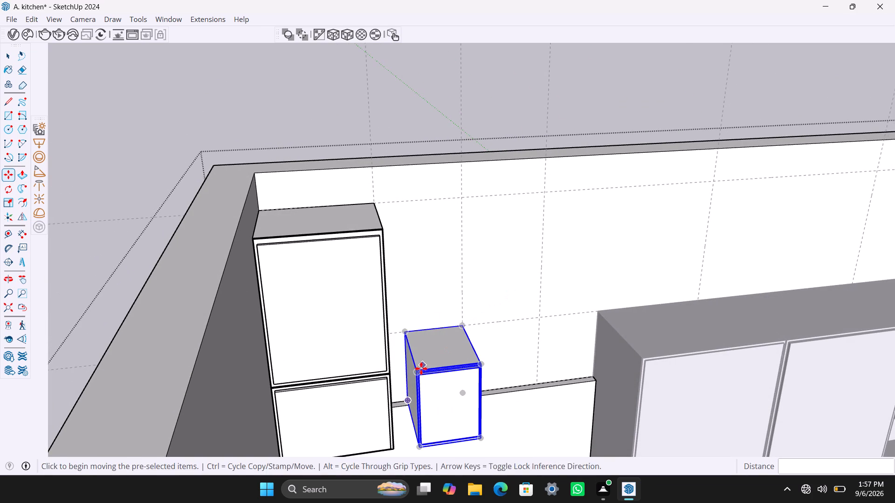
key("s")
scroll(406, 392, "up", 3)
left_click(412, 387)
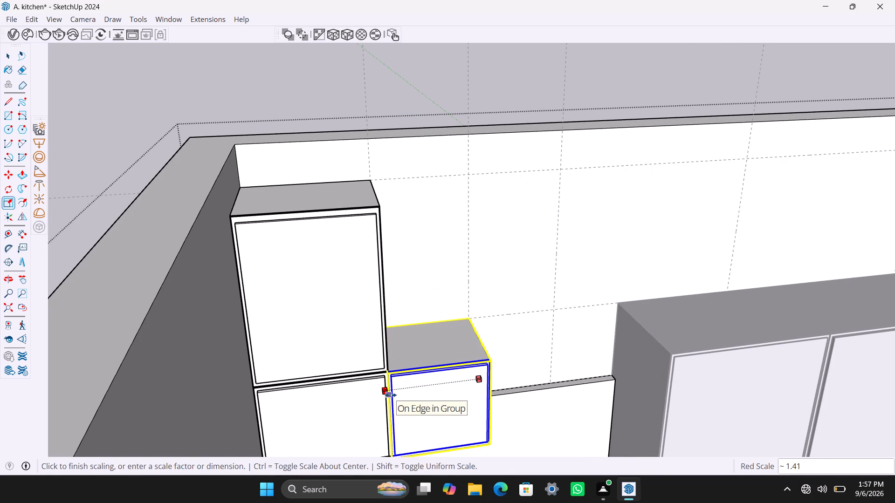
left_click(391, 395)
Scale the same cabinet's inner side by about 1.06 to close the remaining gap to the neighbouring cabinet.
scroll(415, 396, "up", 3)
middle_click_drag(409, 415, 368, 395)
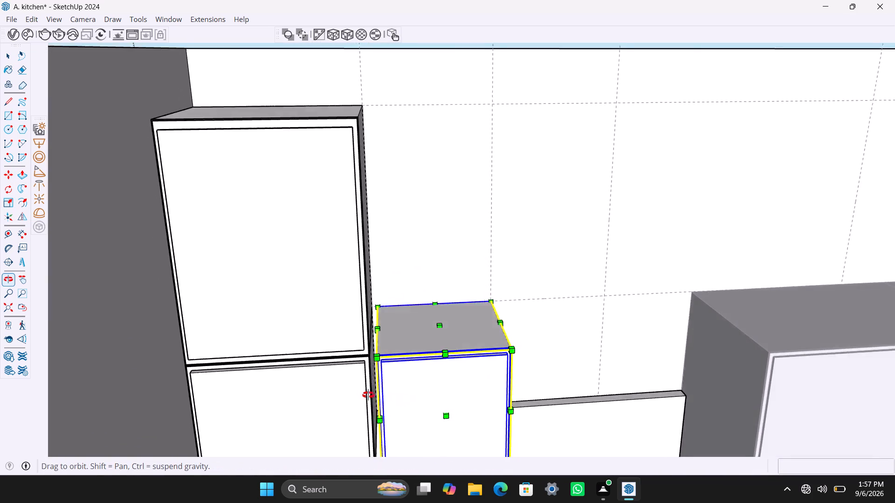
middle_click_drag(368, 395, 377, 395)
scroll(367, 394, "up", 3)
middle_click_drag(385, 389, 402, 392)
left_click(386, 386)
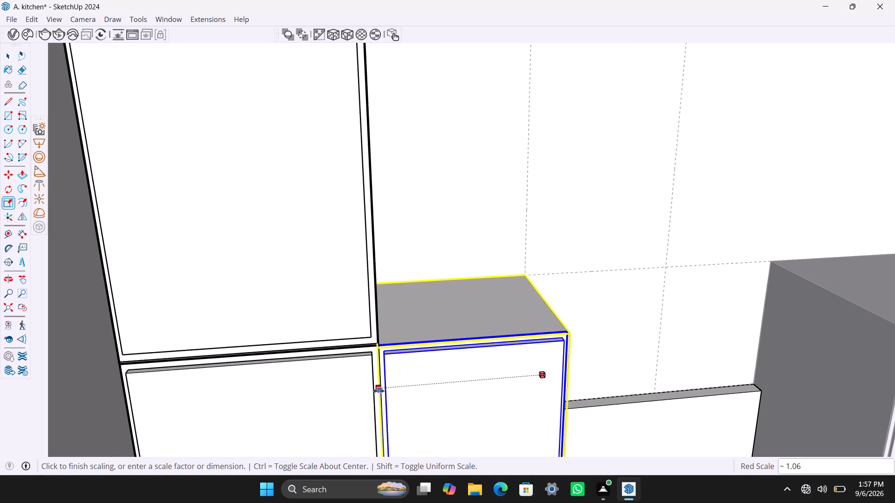
left_click(379, 391)
key("space")
Copy the second lower wall cabinet 1' 7" straight up so the copy sits on top of it.
scroll(416, 284, "down", 4)
middle_click_drag(446, 292, 352, 262)
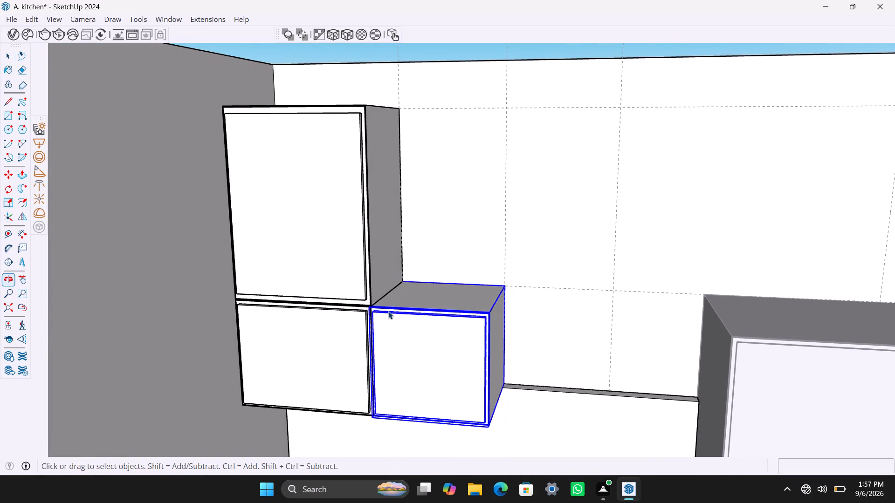
left_click(404, 339)
left_click(414, 211)
scroll(429, 359, "up", 3)
left_click(426, 361)
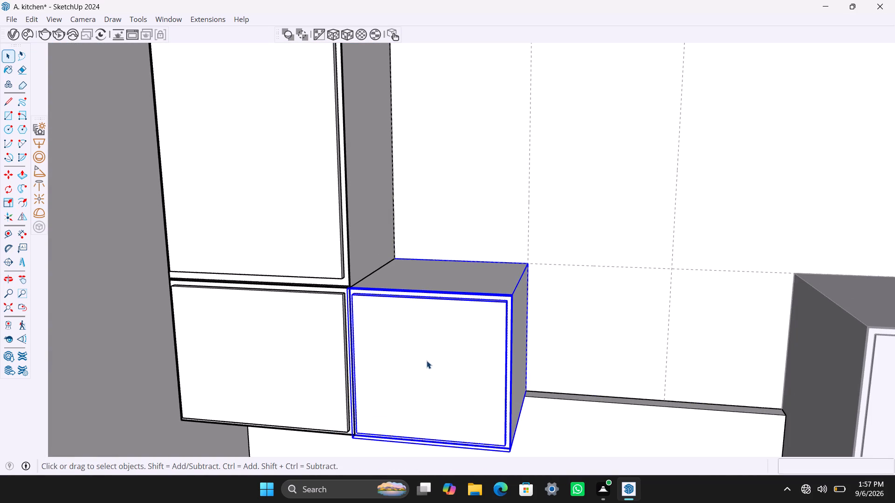
key("m")
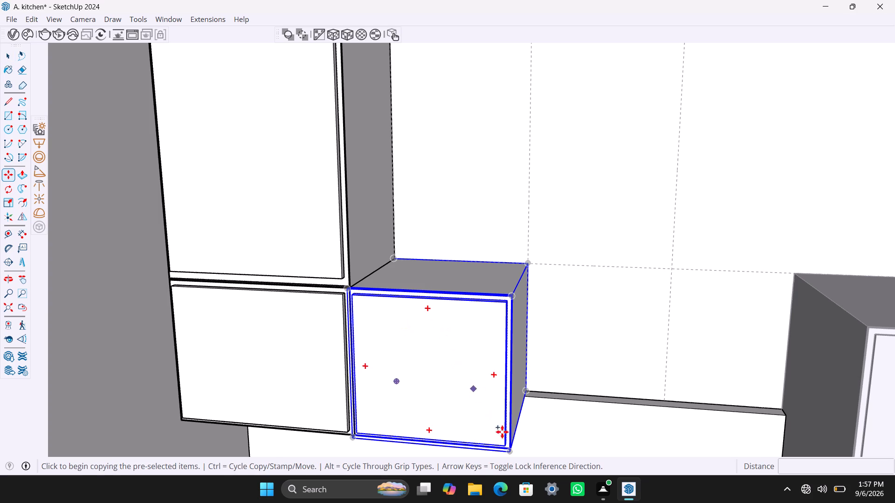
left_click(510, 450)
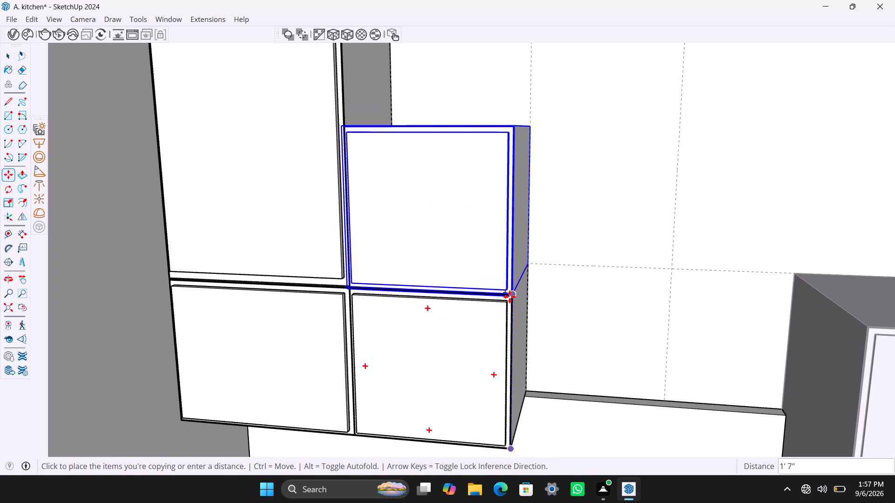
left_click(508, 293)
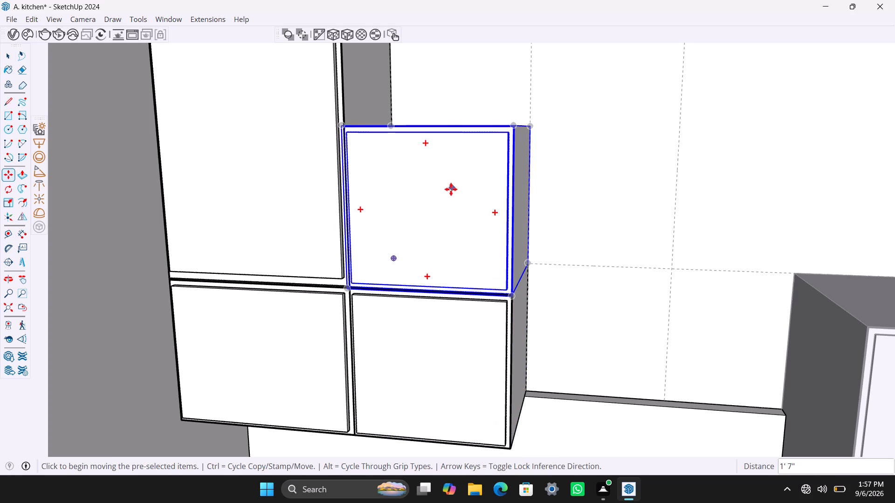
Scale the new upper copy taller from its top face by about 1.68, up to the highest horizontal guide.
key("s")
scroll(439, 135, "down", 3)
middle_click_drag(434, 148, 424, 199)
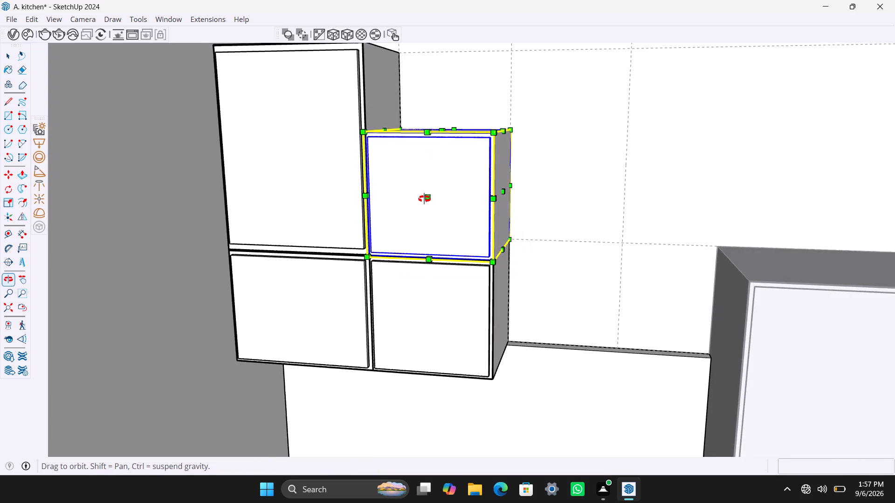
middle_click_drag(424, 199, 412, 304)
left_click(433, 206)
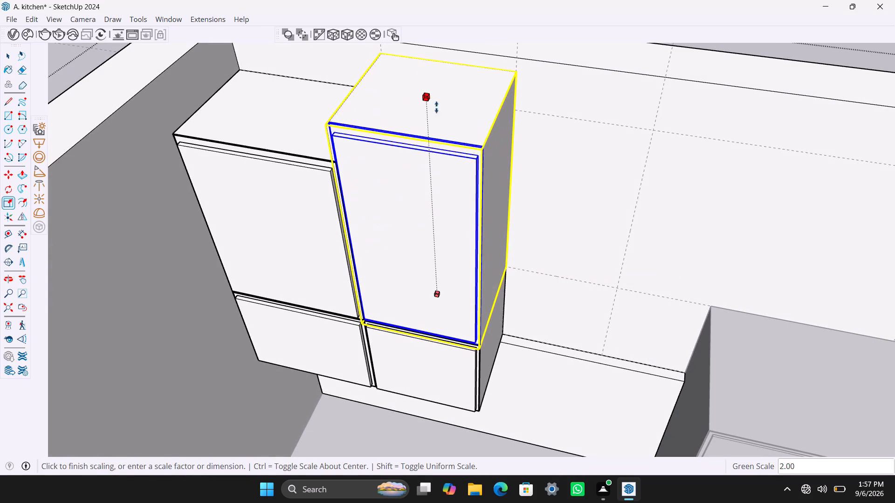
left_click(548, 117)
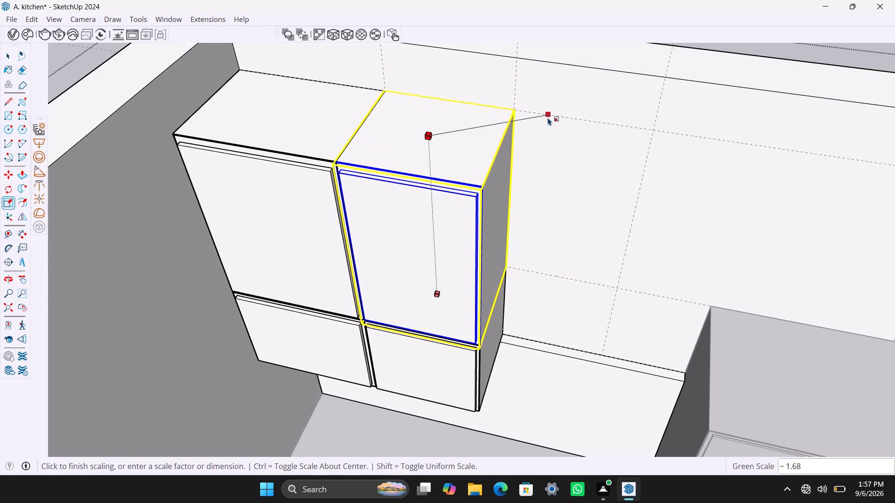
key("space")
scroll(287, 191, "down", 6)
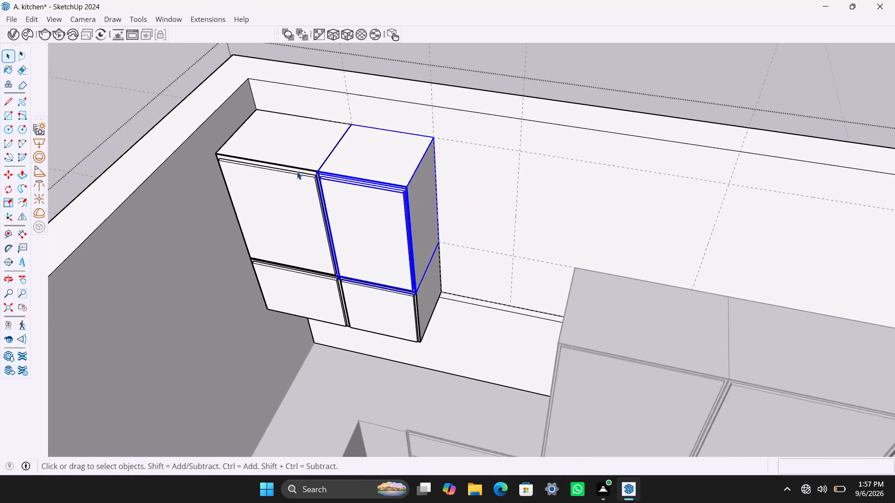
Copy the second lower wall cabinet 1' 7 1/2" sideways along the wall to form a third lower cabinet.
scroll(297, 171, "down", 2)
left_click(576, 83)
scroll(419, 234, "down", 3)
middle_click_drag(368, 275, 380, 227)
scroll(381, 228, "down", 1)
scroll(396, 276, "up", 2)
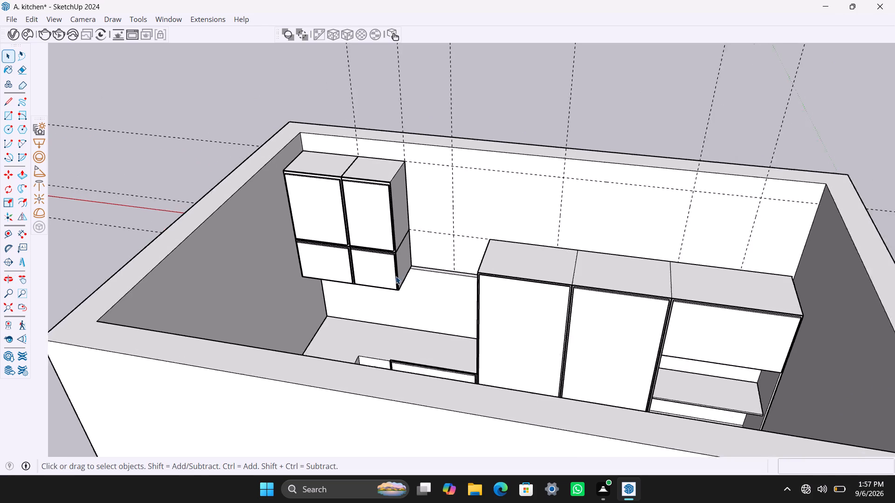
scroll(396, 276, "up", 5)
left_click(347, 259)
scroll(367, 256, "up", 3)
left_click(358, 259)
double_click(347, 249)
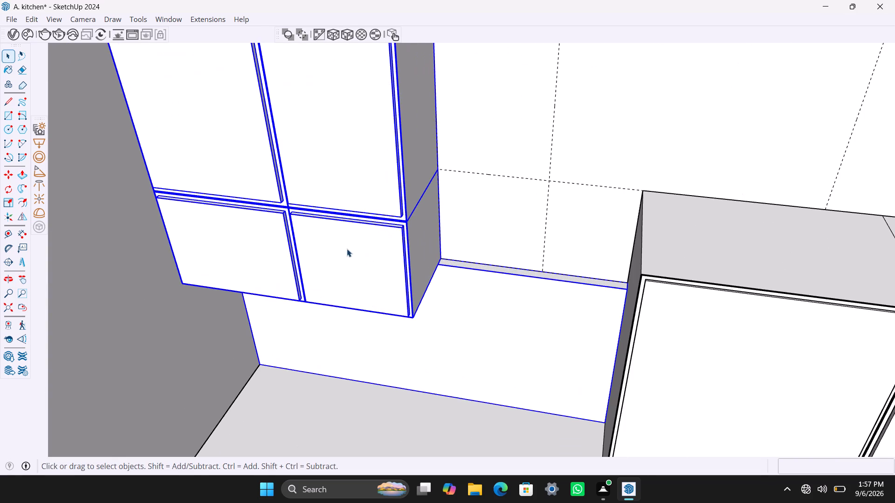
left_click(337, 238)
key("m")
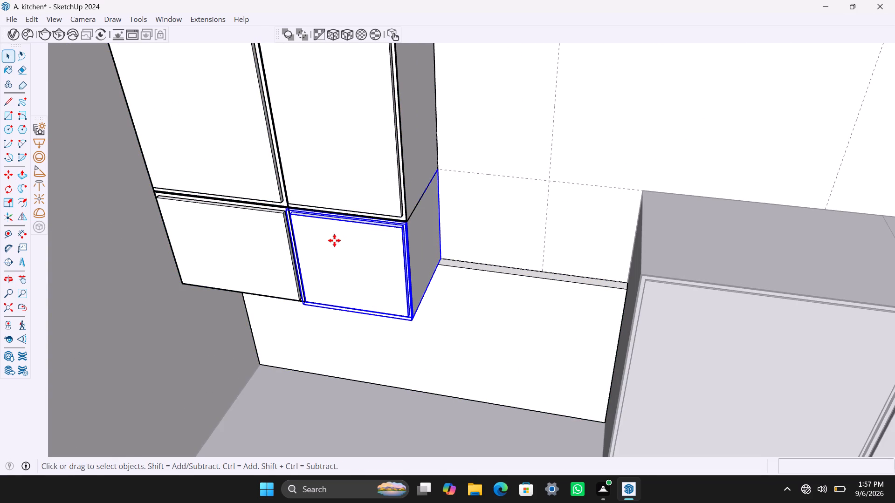
left_click(442, 259)
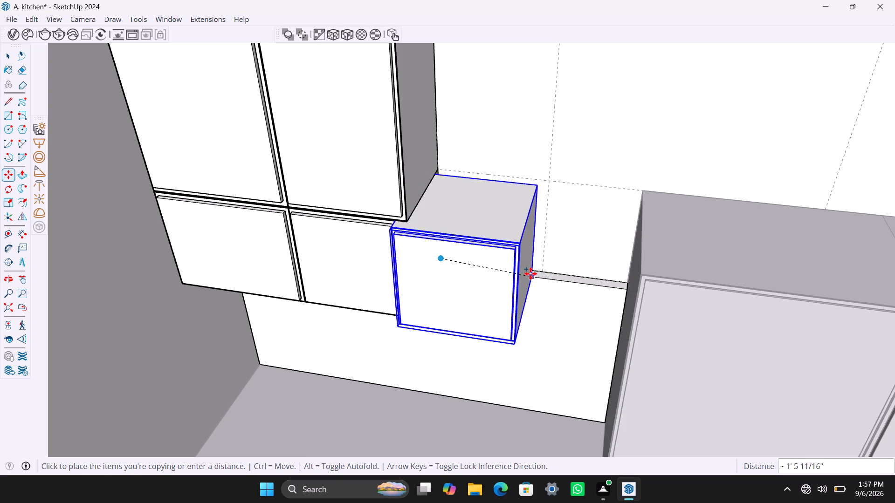
key("Escape")
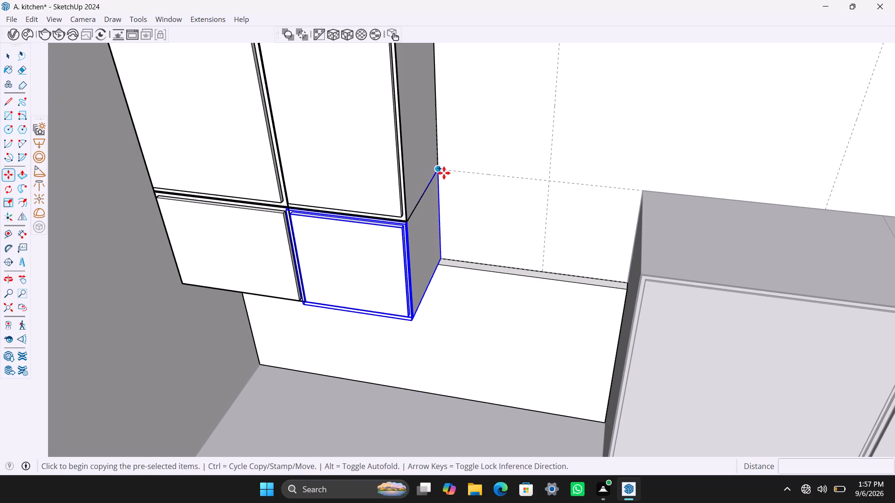
left_click(441, 171)
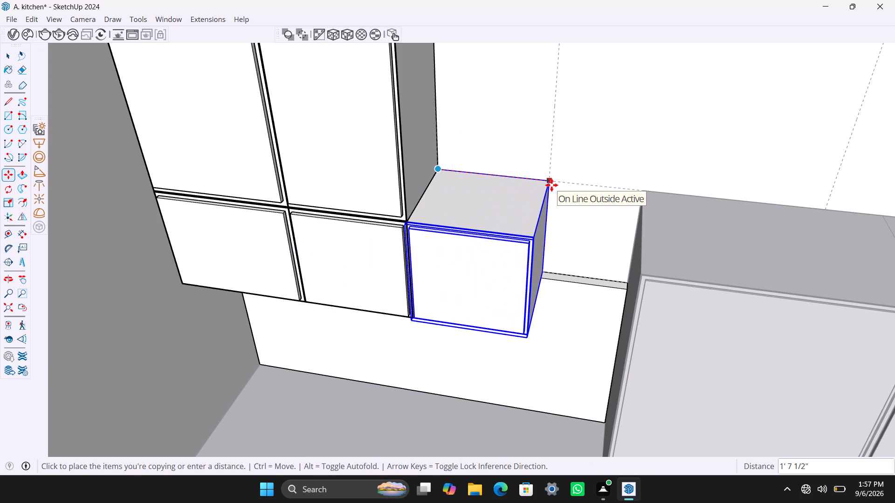
left_click(546, 183)
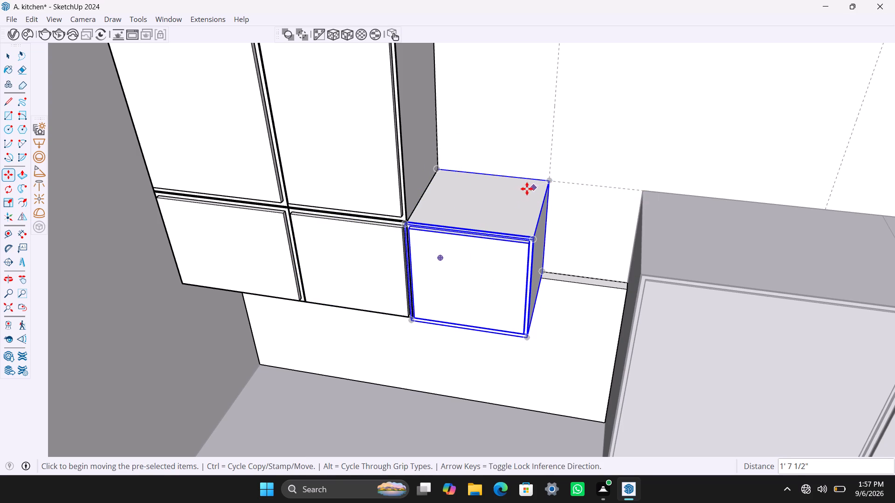
key("space")
Copy the second tall upper cabinet 1' 7 1/2" sideways along the highest guide, above the third lower cabinet.
scroll(412, 196, "down", 3)
left_click(375, 90)
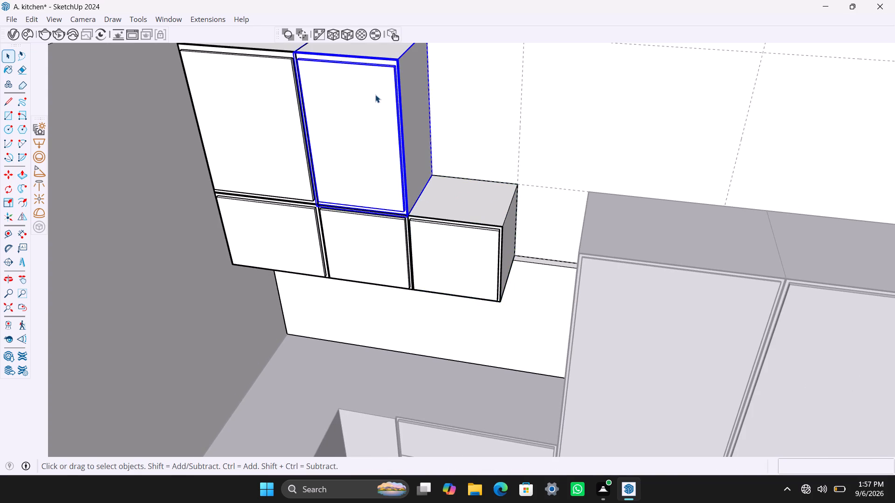
scroll(374, 114, "down", 2)
middle_click_drag(372, 143, 379, 183)
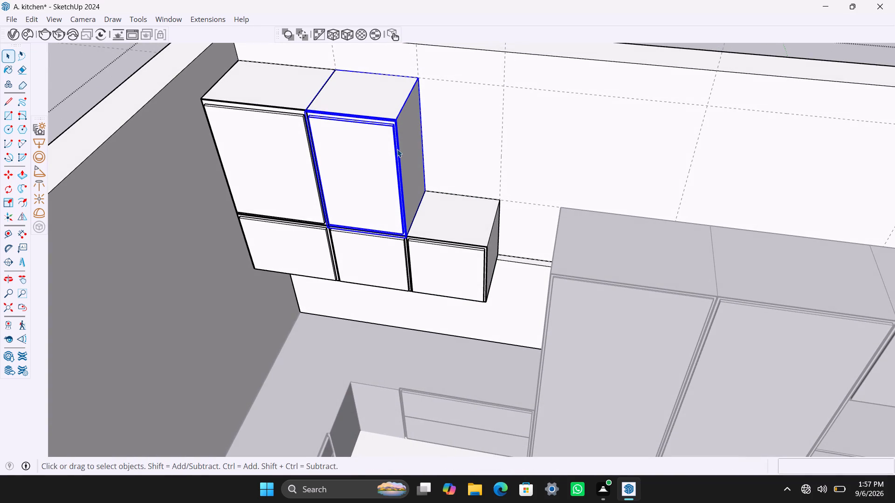
key("m")
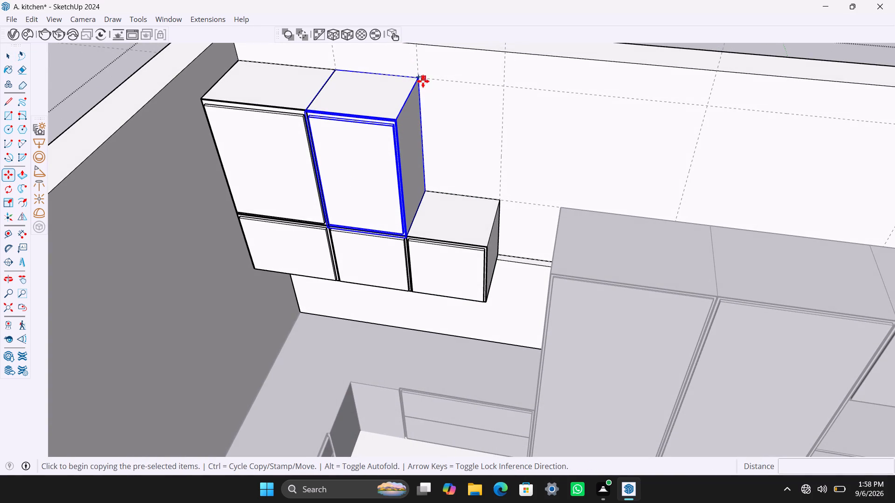
left_click(416, 78)
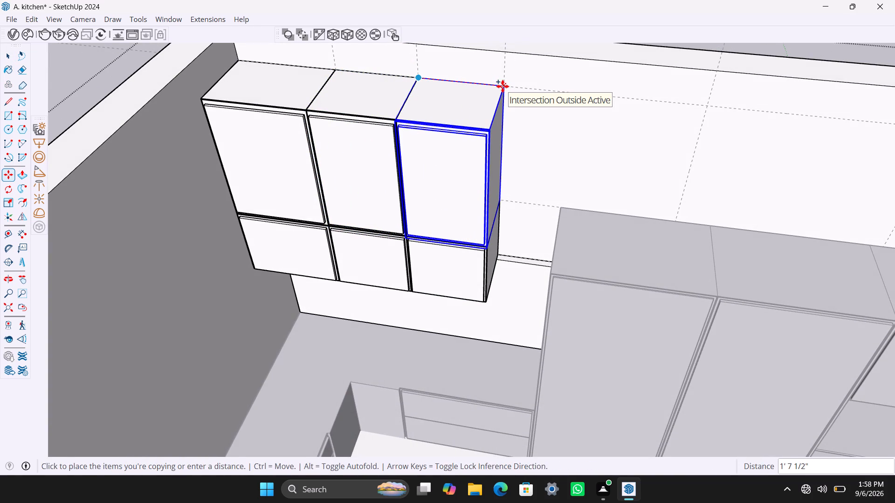
left_click(503, 86)
key("space")
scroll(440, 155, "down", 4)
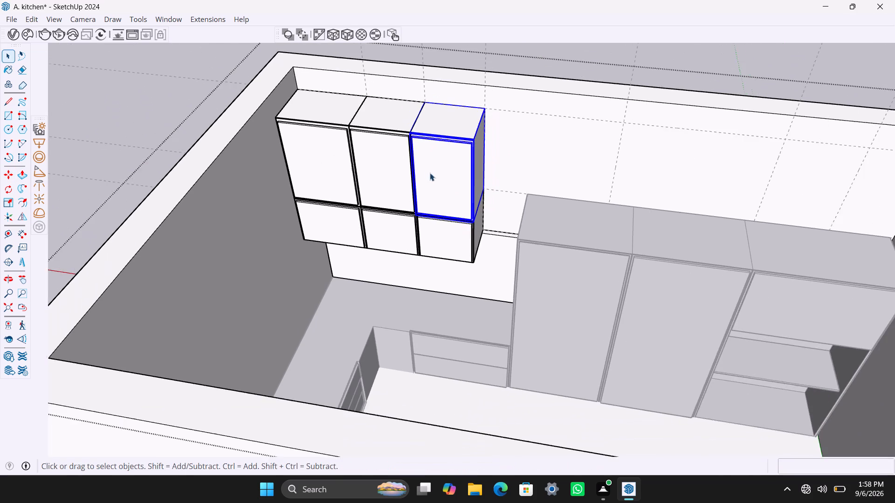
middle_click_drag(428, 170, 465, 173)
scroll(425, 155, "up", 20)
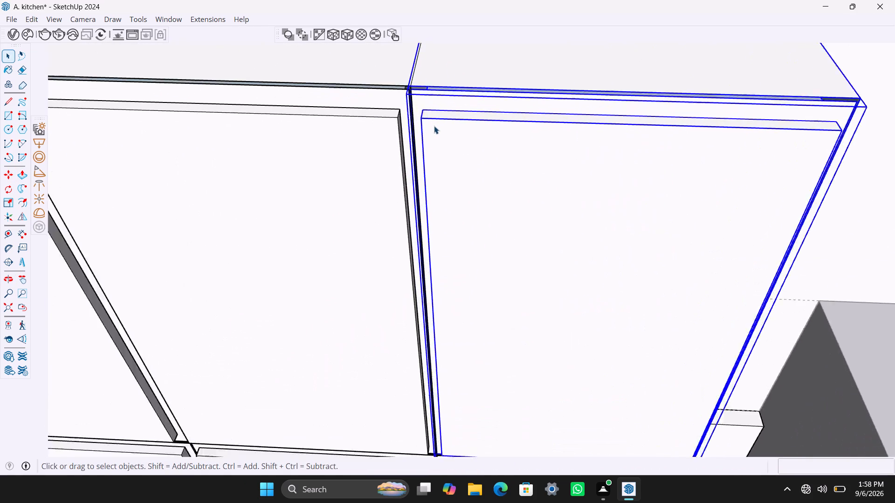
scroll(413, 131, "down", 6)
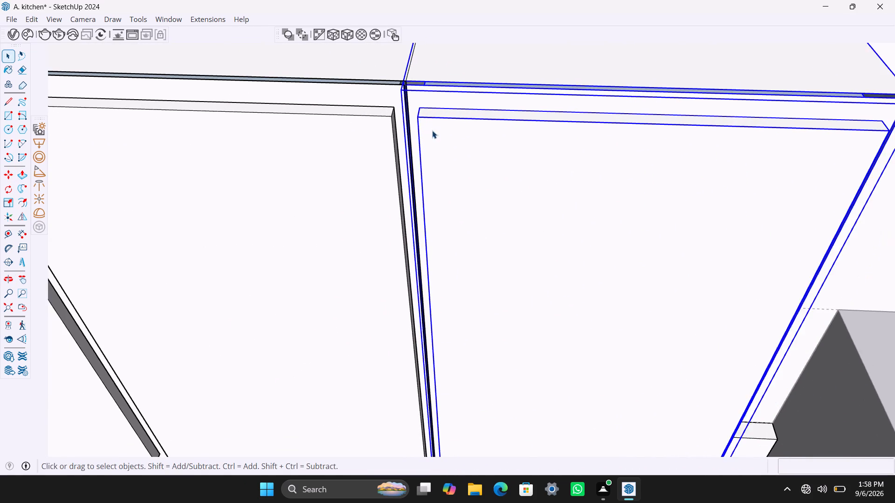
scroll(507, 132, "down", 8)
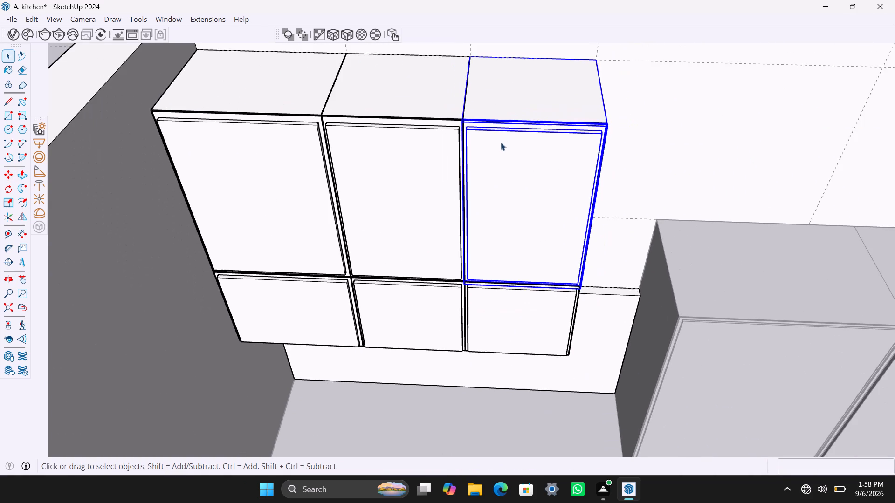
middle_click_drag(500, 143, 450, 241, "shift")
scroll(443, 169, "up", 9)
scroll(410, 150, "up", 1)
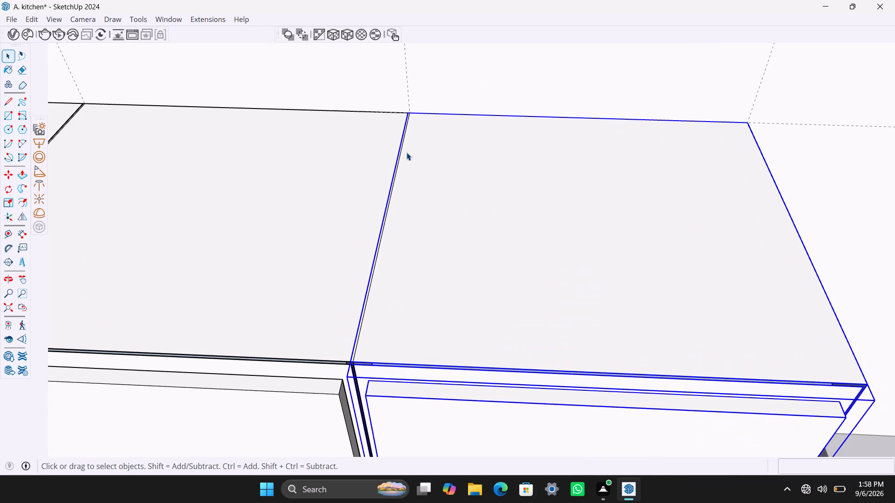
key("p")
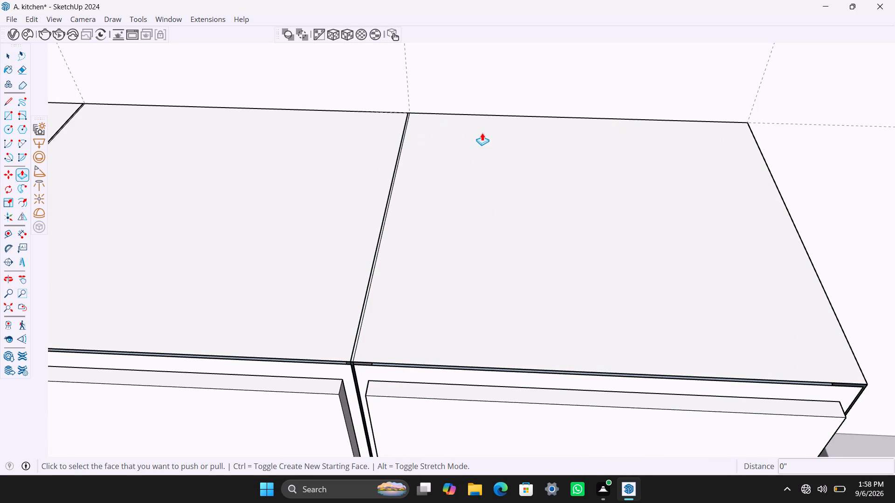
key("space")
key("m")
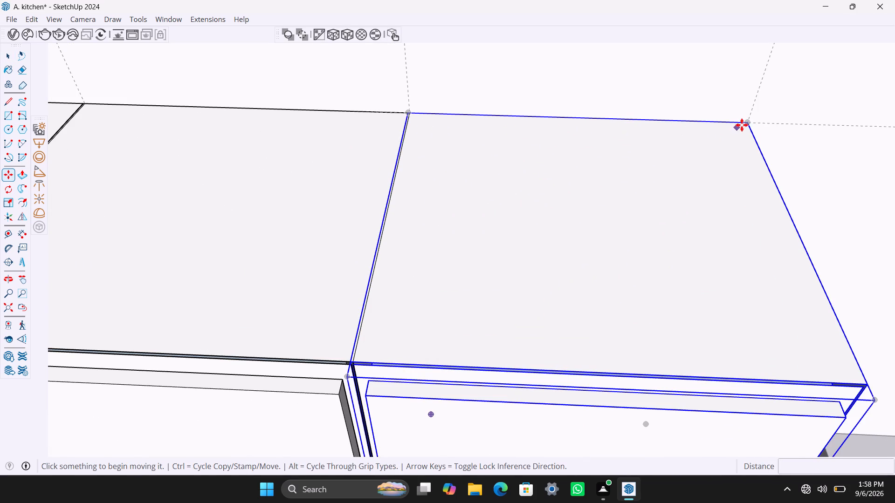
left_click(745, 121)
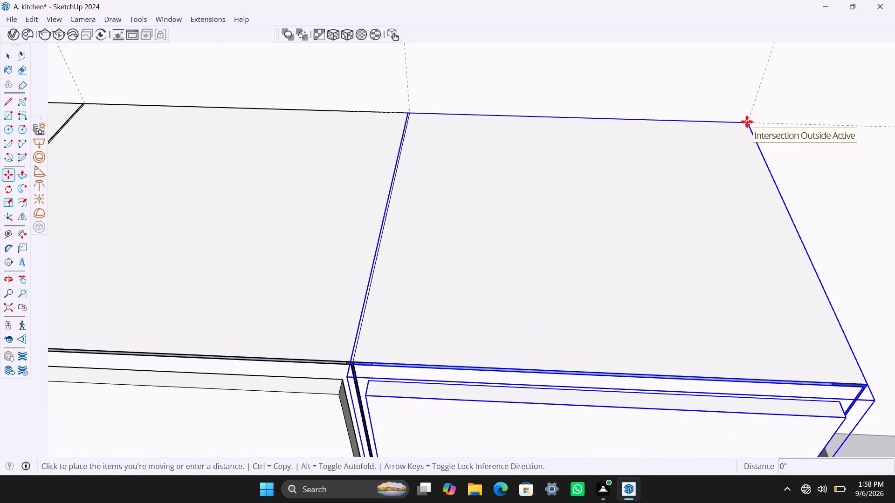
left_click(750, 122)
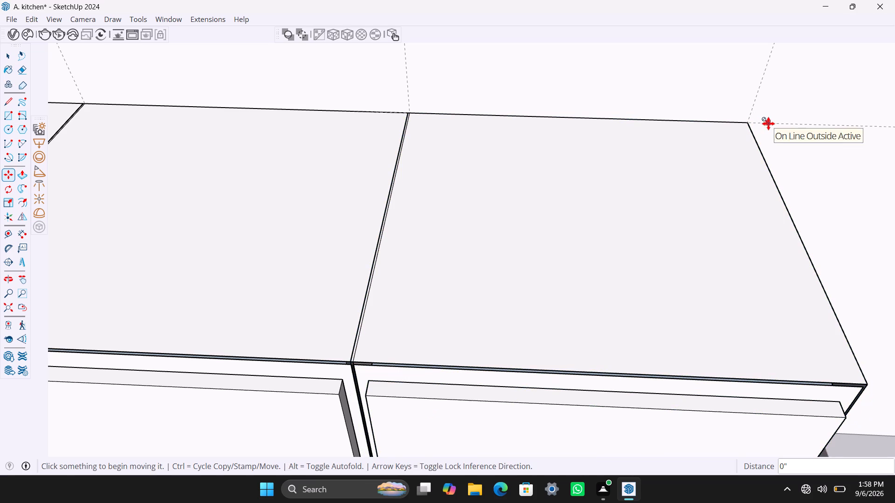
Move the third upper cabinet 1/2" away from the second, and snap its back top corner flush to the second cabinet's corner.
key("space")
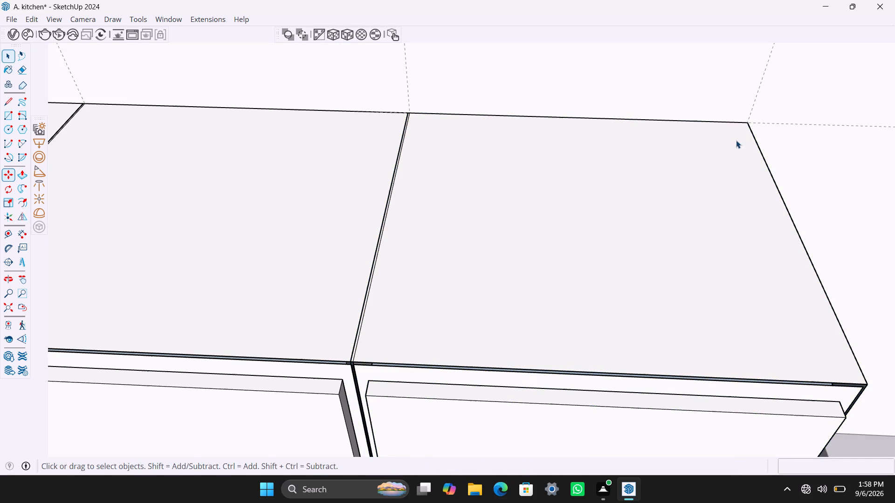
left_click(732, 143)
key("m")
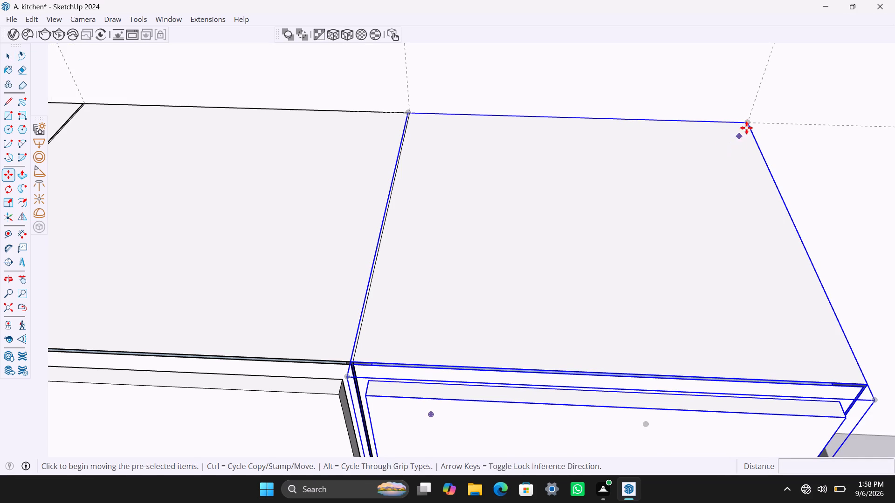
left_click(747, 122)
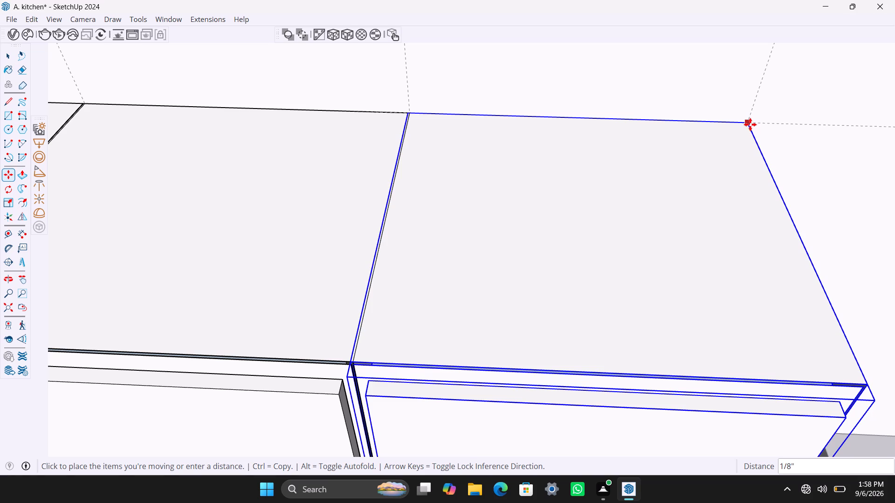
left_click(757, 124)
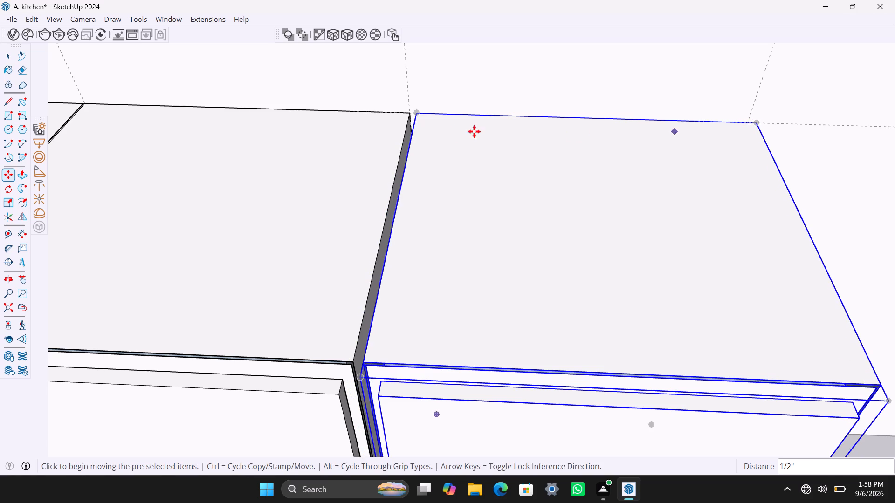
scroll(436, 130, "up", 6)
left_click(414, 109)
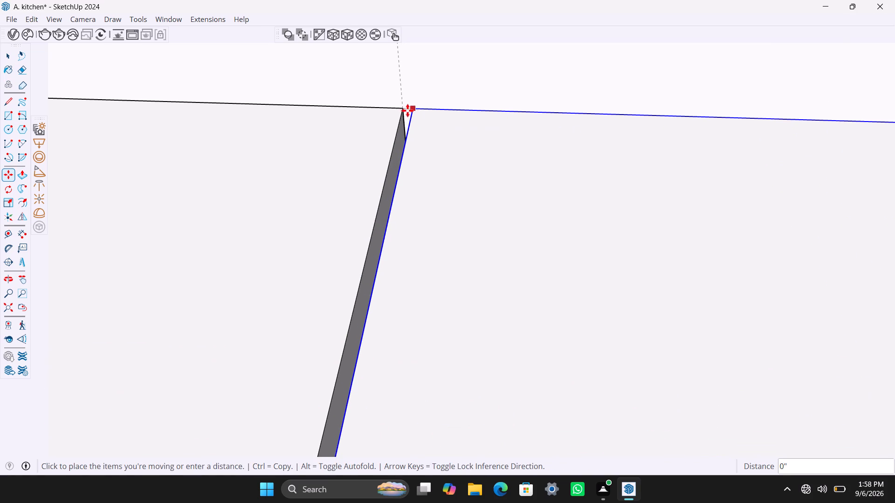
left_click(404, 110)
Move the second upper cabinet sideways so its back top corner meets the first upper cabinet's corner without overlap.
scroll(293, 175, "down", 19)
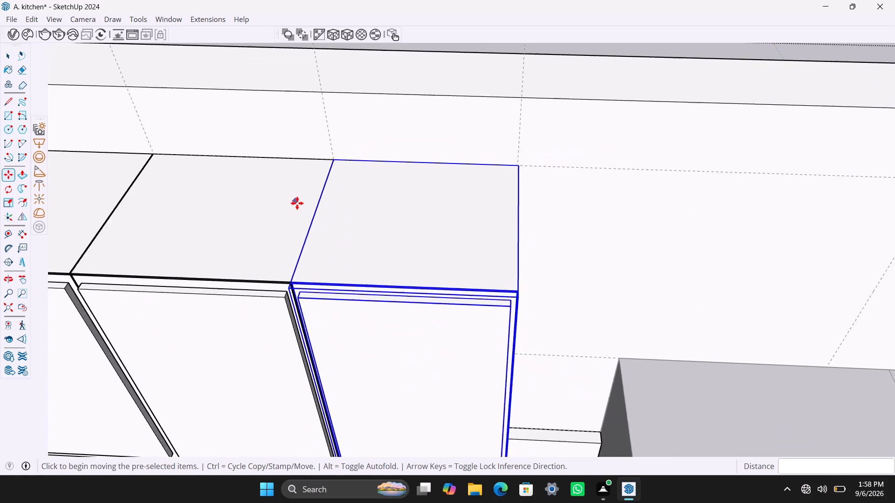
scroll(297, 202, "down", 4)
middle_click_drag(248, 208, 372, 255, "shift")
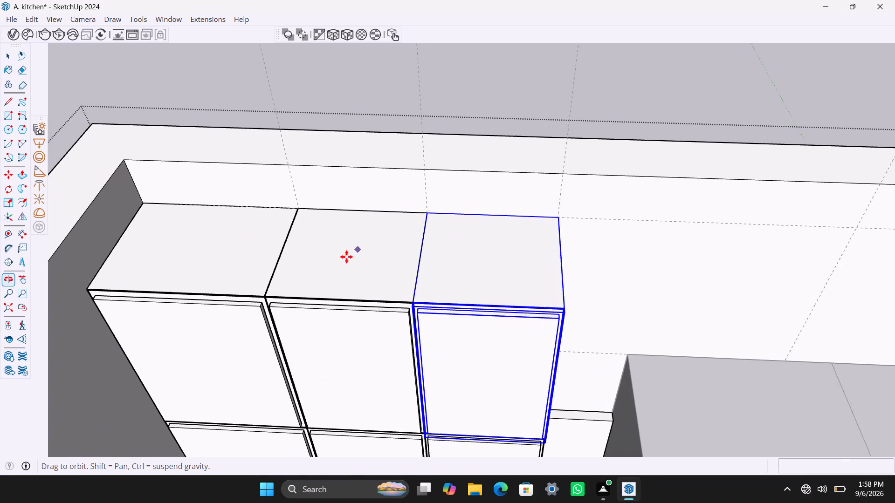
scroll(281, 235, "up", 19)
key("space")
left_click(325, 225)
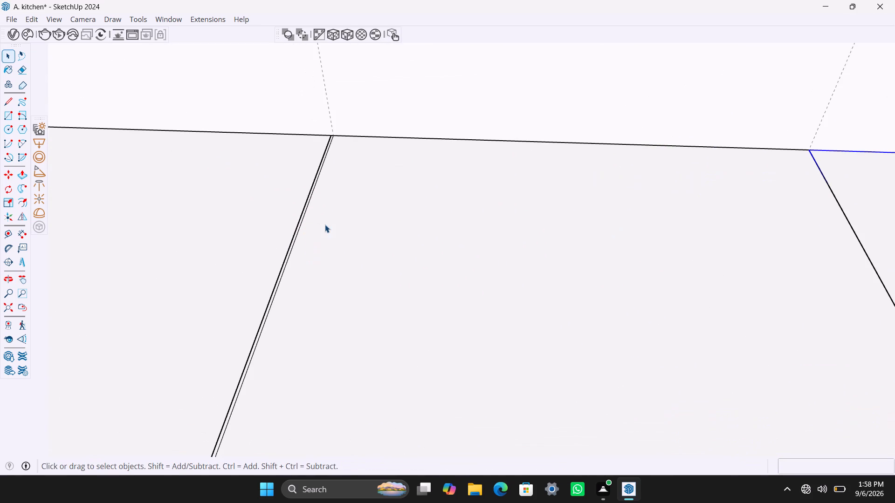
key("m")
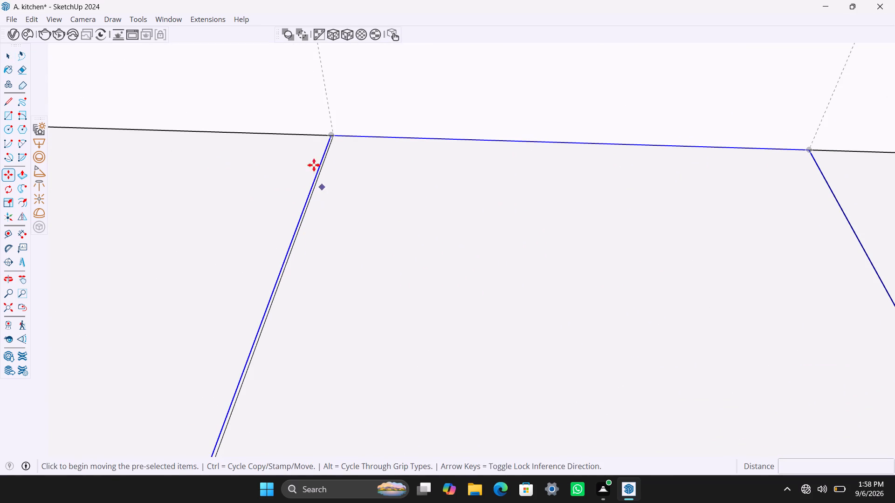
scroll(325, 136, "up", 9)
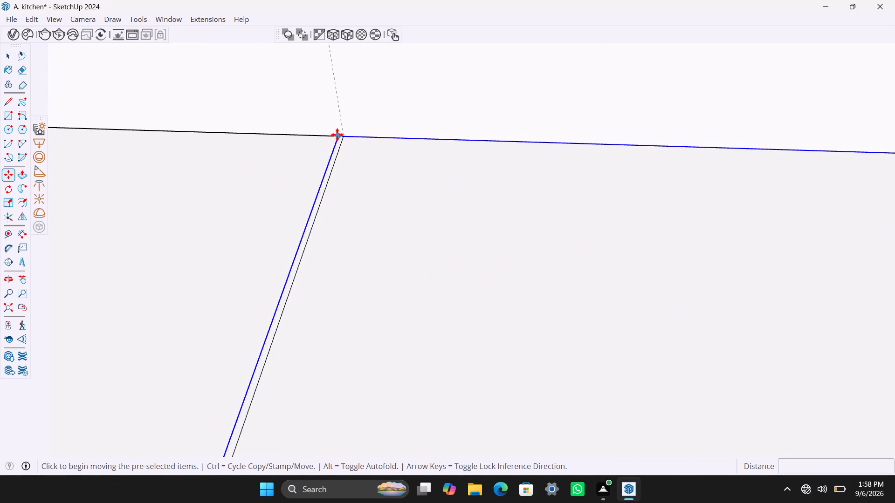
left_click(336, 134)
left_click(345, 134)
Move the third upper cabinet sideways again so its back top corner sits flush against the shifted second upper cabinet.
scroll(344, 141, "down", 4)
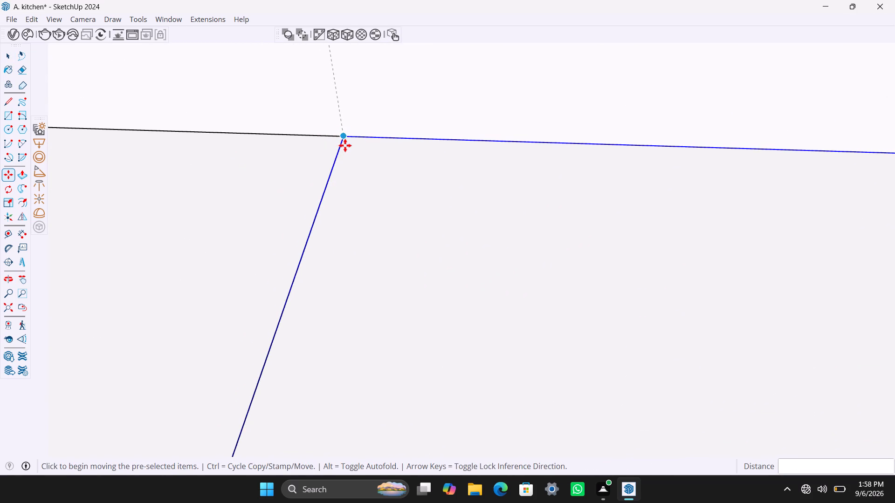
scroll(345, 145, "down", 20)
scroll(345, 145, "down", 7)
scroll(387, 184, "down", 5)
scroll(480, 192, "up", 20)
key("space")
left_click(487, 224)
scroll(466, 221, "down", 5)
key("m")
scroll(472, 95, "up", 8)
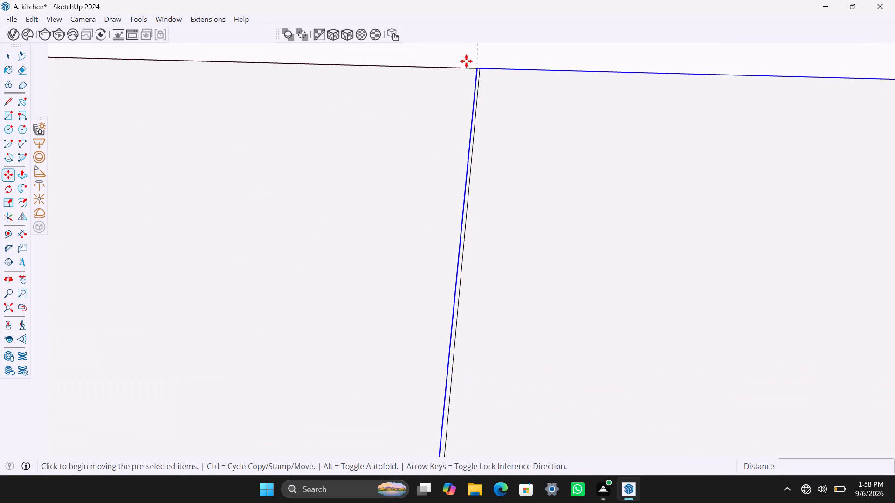
scroll(466, 61, "up", 9)
left_click(484, 77)
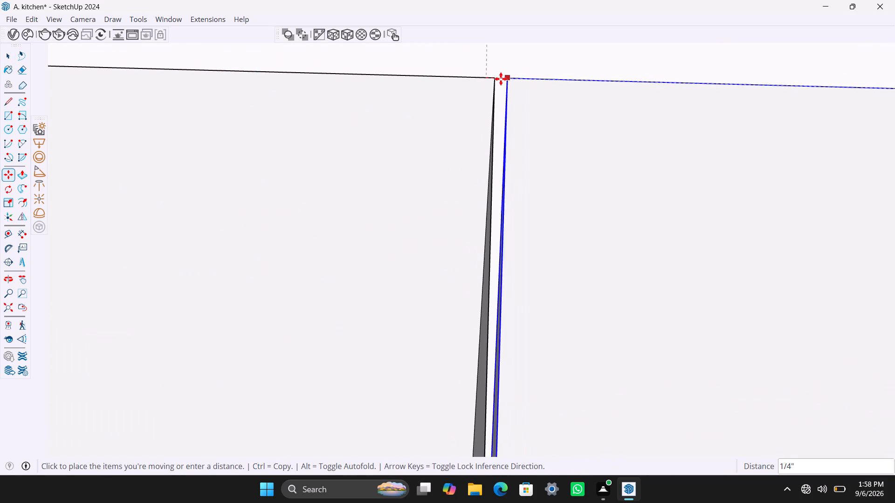
left_click(492, 78)
scroll(445, 159, "down", 9)
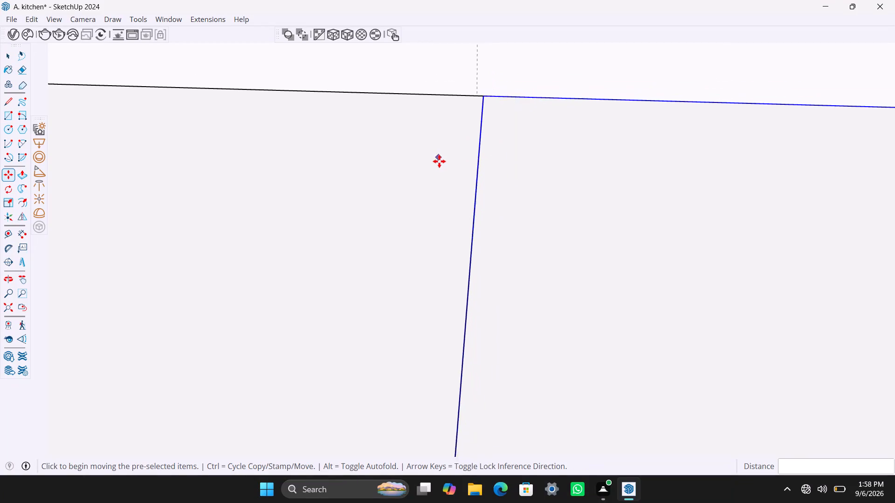
scroll(439, 161, "down", 20)
scroll(439, 161, "down", 10)
scroll(423, 197, "down", 8)
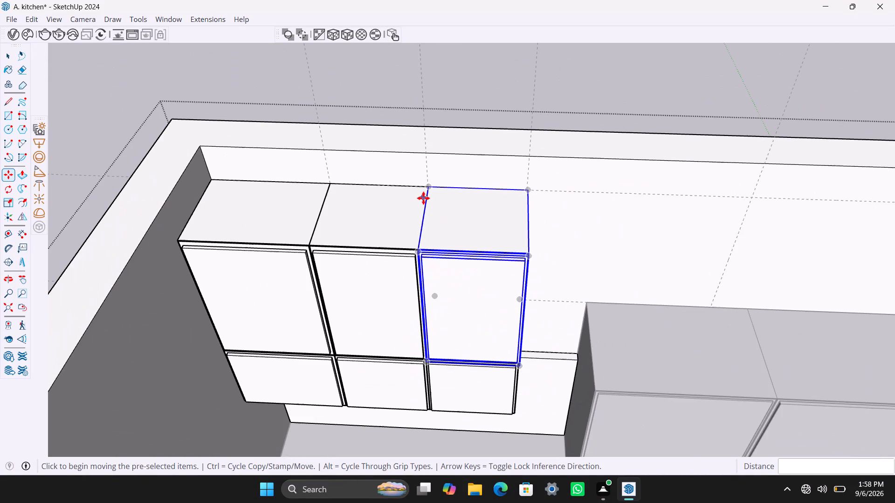
Inside the wall group, draw a rectangle about 2' 8" high from the third upper cabinet's back top corner to the lower guide intersection.
key("space")
left_click(484, 85)
scroll(489, 238, "down", 8)
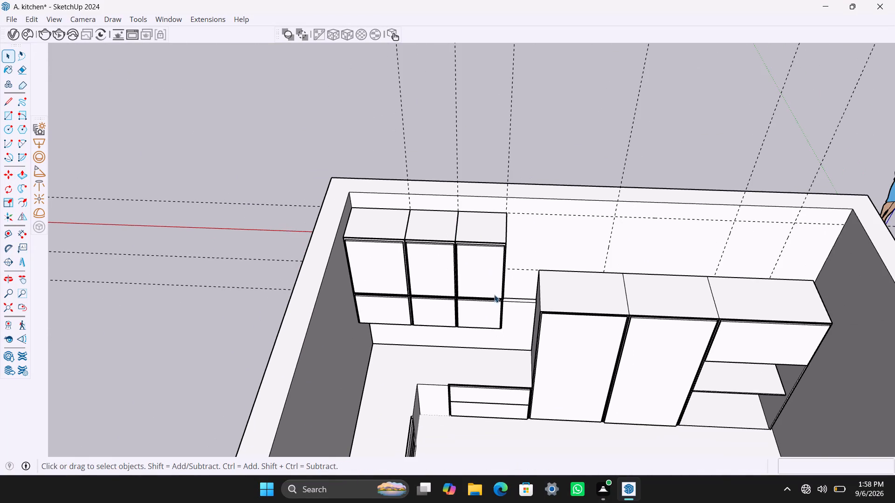
middle_click_drag(484, 284, 420, 252)
scroll(457, 232, "up", 3)
middle_click_drag(456, 272, 469, 211)
scroll(459, 234, "up", 1)
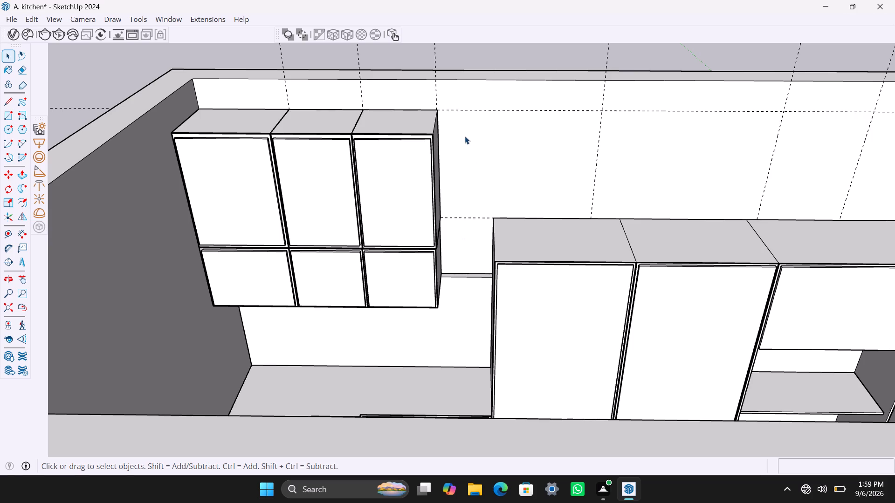
key("l")
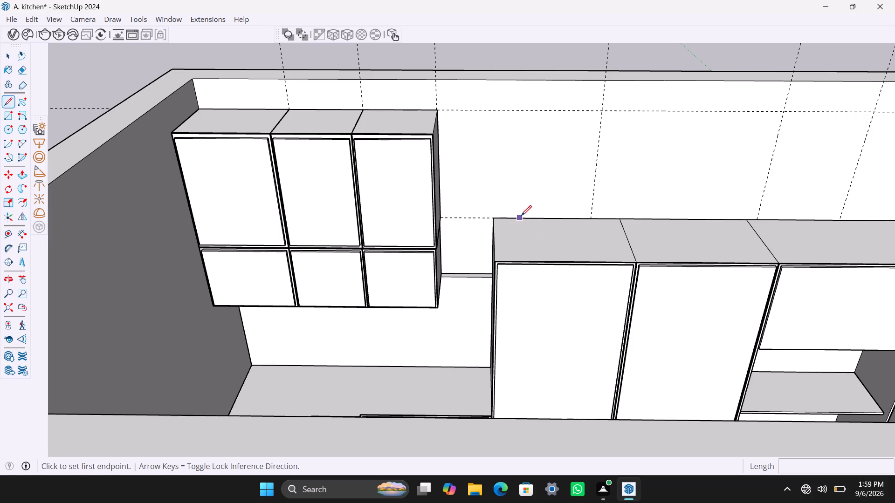
key("space")
triple_click(503, 142)
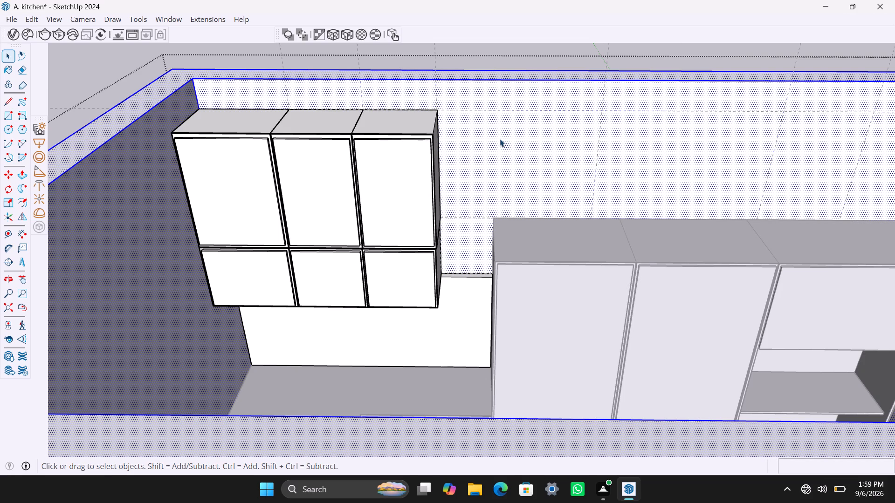
key("l")
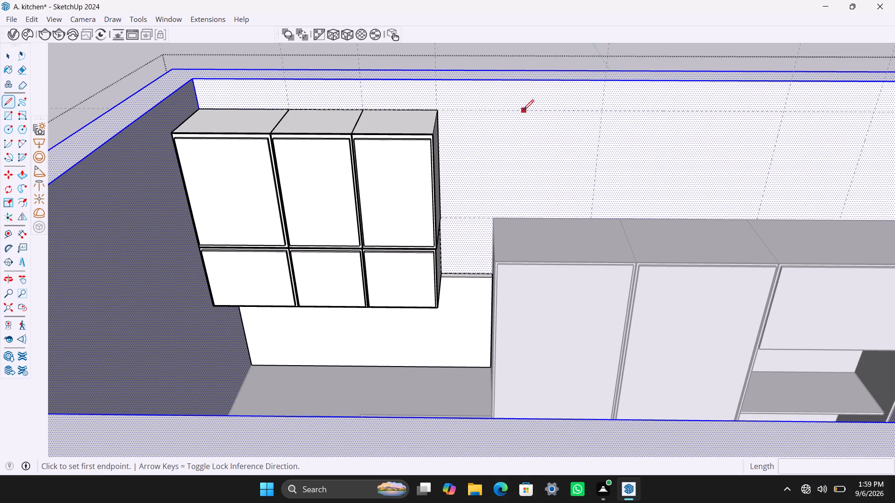
key("Escape")
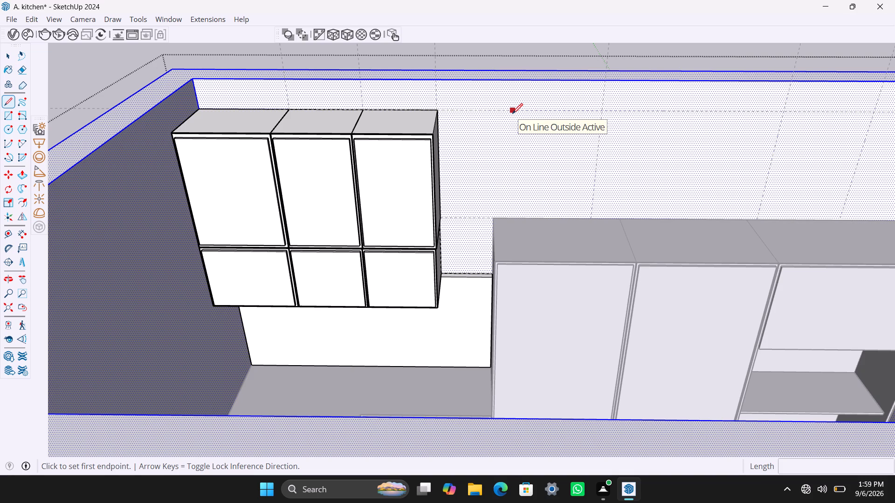
key("l")
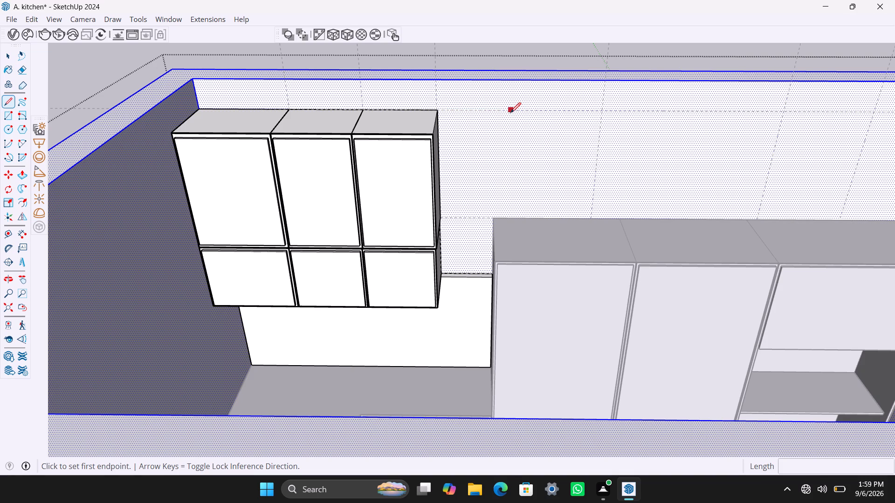
key("r")
left_click(437, 108)
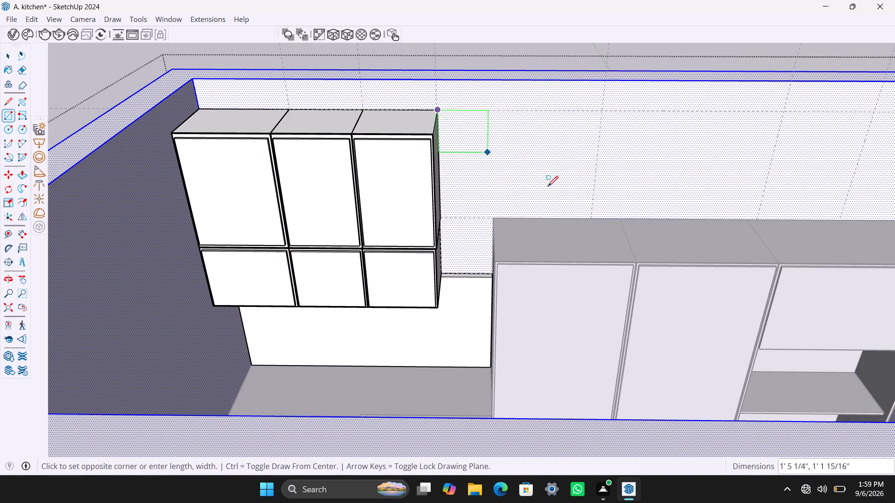
left_click(590, 218)
key("space")
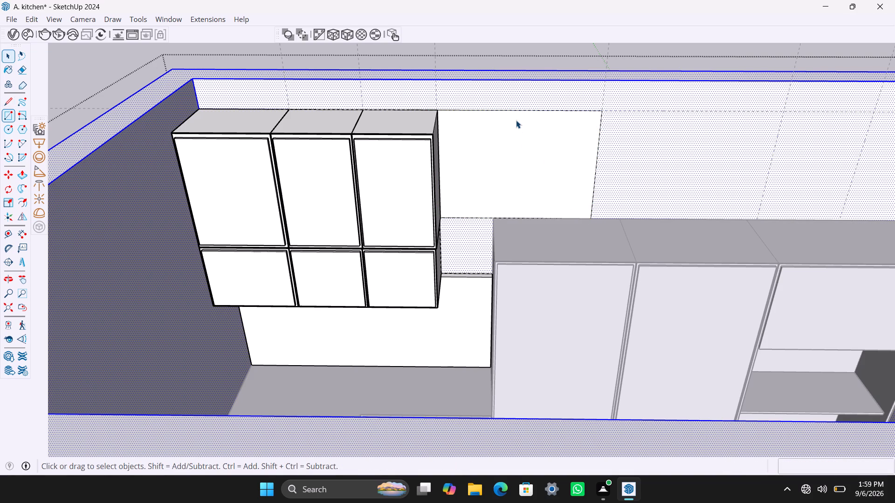
Split the wall rectangle into two halves with a 2' 8" vertical line from its top-edge midpoint to its bottom edge.
left_click(506, 117)
key("l")
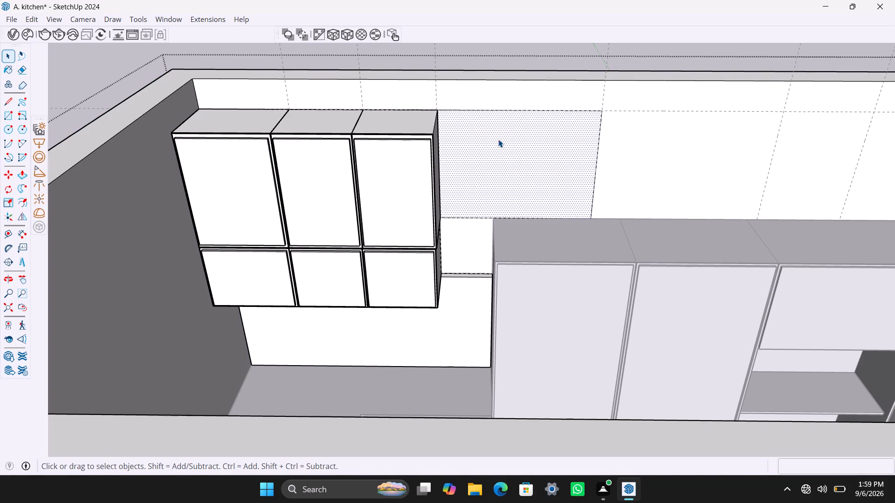
left_click(517, 109)
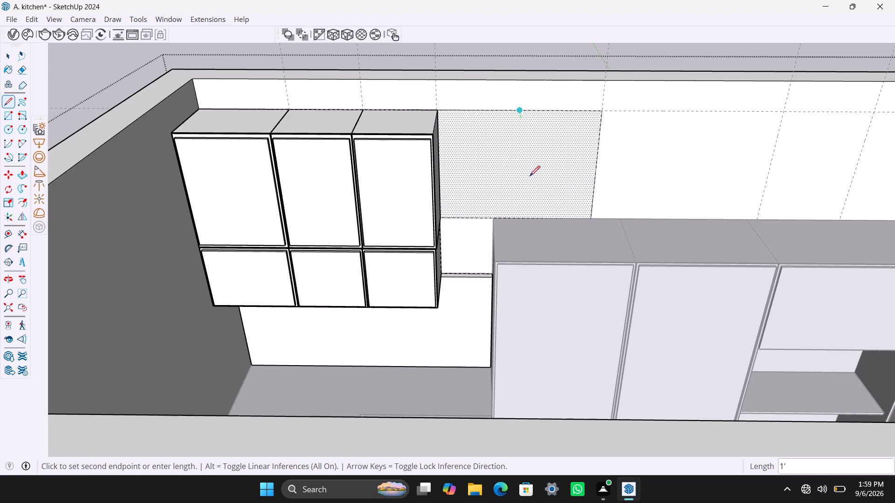
left_click(516, 218)
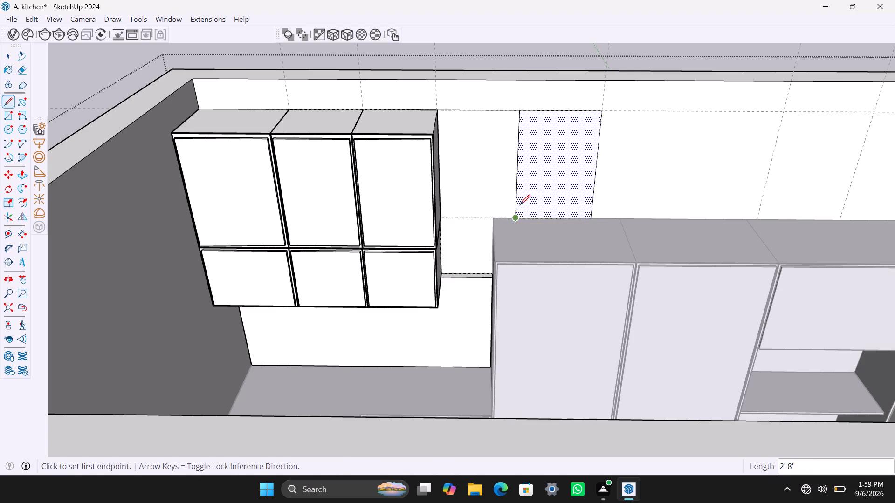
key("space")
left_click(553, 179)
left_click(485, 182)
left_click(558, 176)
left_click(499, 183)
left_click(570, 179)
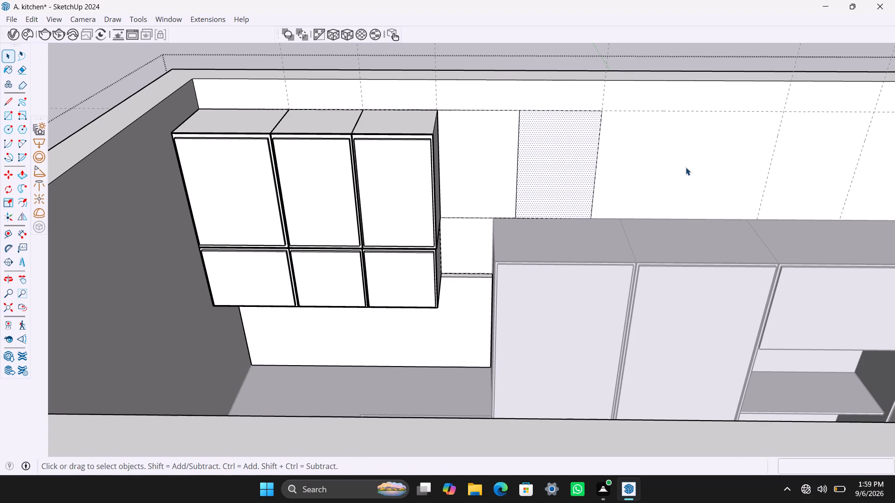
Draw a second wall rectangle about 3' 10" wide beside the first one, reaching the next vertical guide above the tall unit.
left_click(684, 159)
key("r")
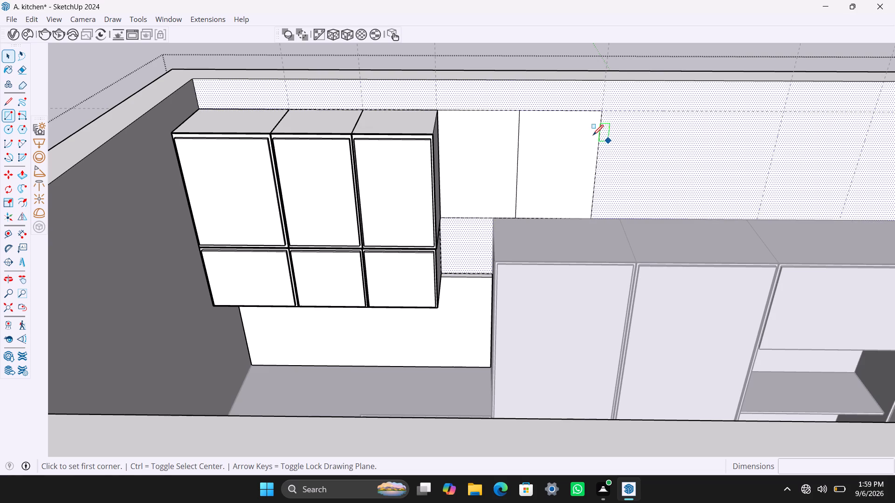
left_click(603, 110)
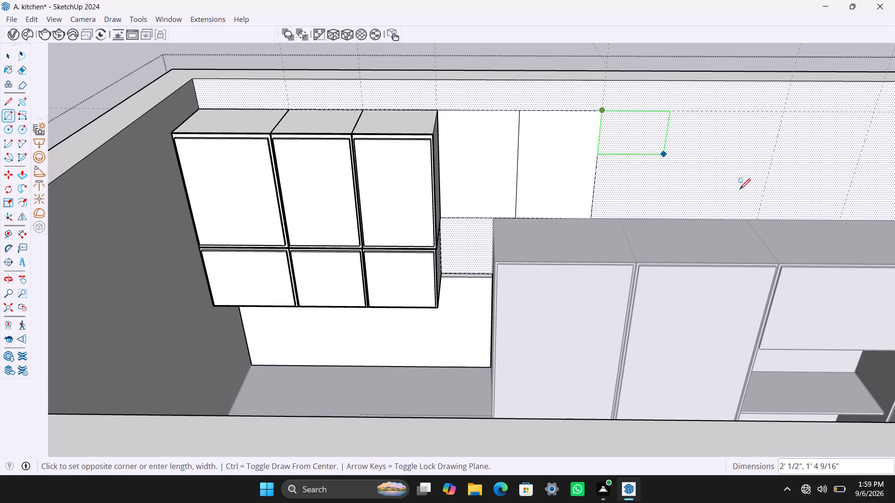
left_click(757, 218)
key("space")
left_click(687, 182)
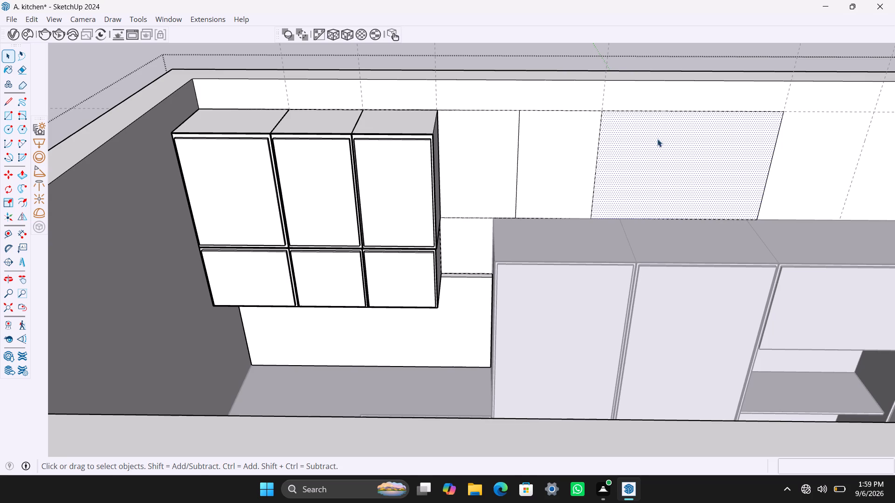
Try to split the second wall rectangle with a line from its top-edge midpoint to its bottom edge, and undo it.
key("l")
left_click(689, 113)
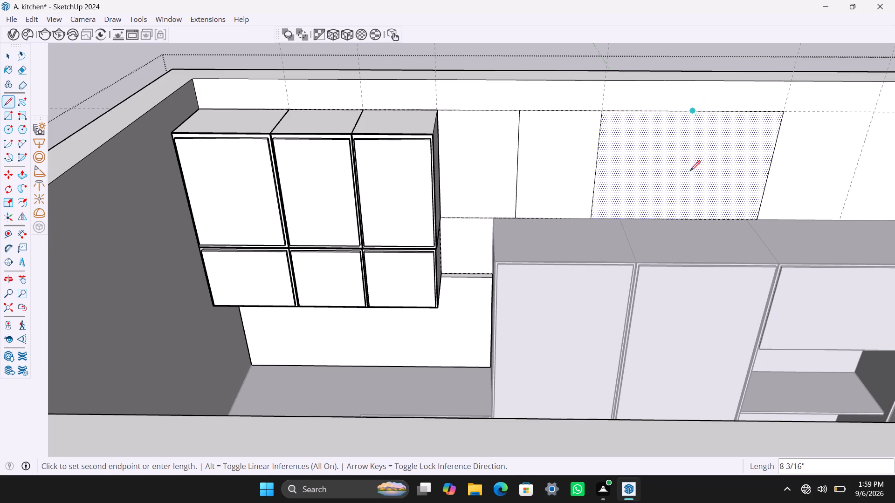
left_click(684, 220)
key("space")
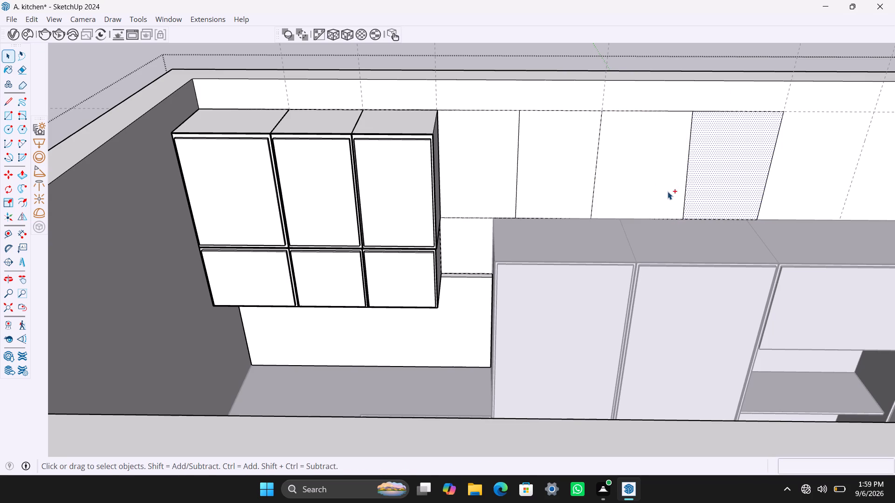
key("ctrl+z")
Split the second wall rectangle into two halves with a 2' 8" vertical line down from its top-edge midpoint.
key("l")
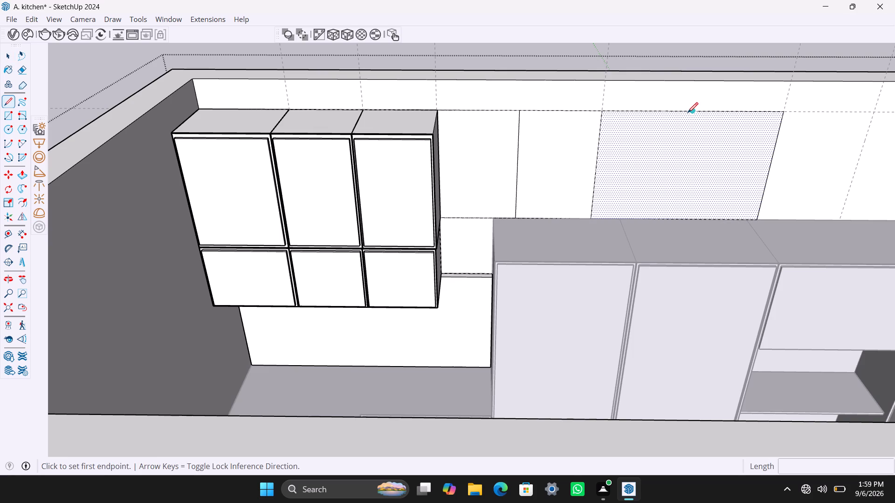
left_click(687, 113)
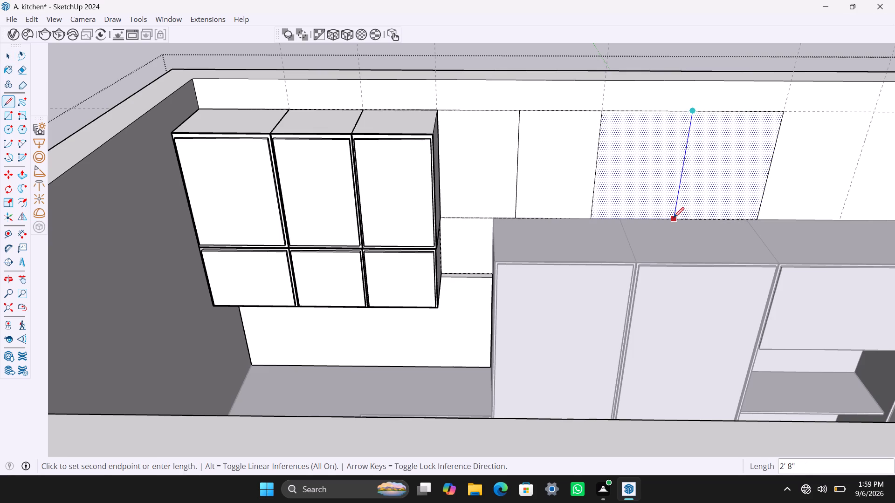
left_click(675, 218)
key("space")
left_click(650, 197)
left_click(699, 183)
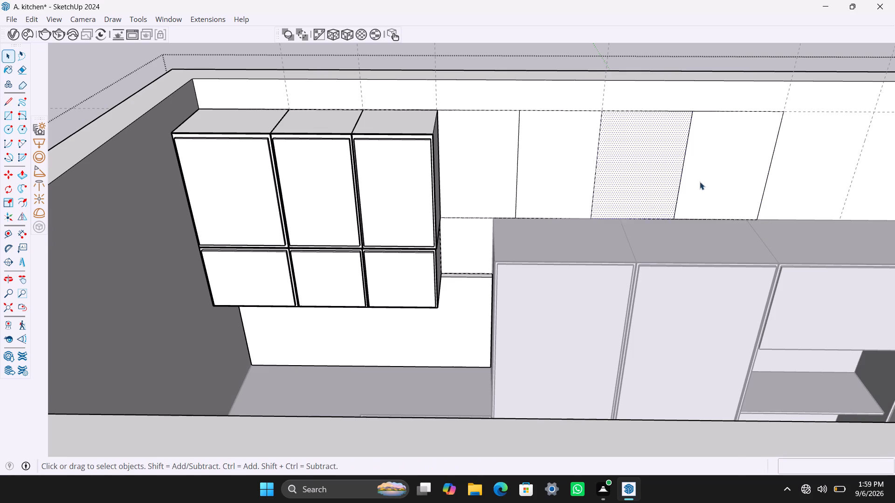
left_click(668, 190)
Draw a rectangle about 1' 3 5/16" by 1' 7" on the wall between the third lower upper cabinet and the tall unit.
scroll(675, 203, "down", 3)
middle_click_drag(681, 200, 595, 191)
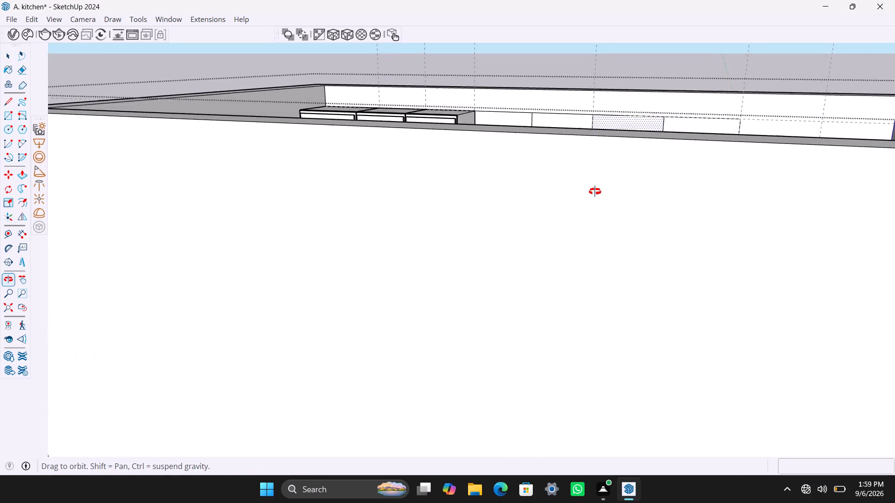
middle_click_drag(595, 191, 595, 192)
scroll(646, 208, "up", 2)
middle_click_drag(693, 233, 728, 234)
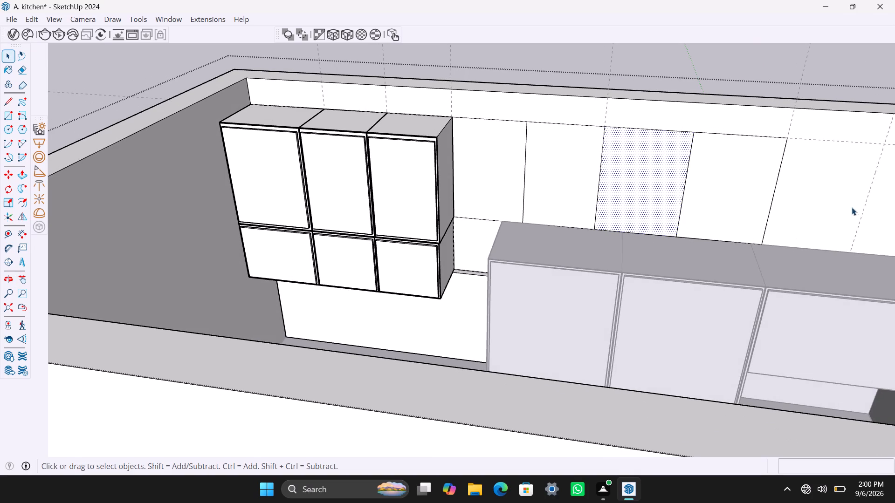
left_click(838, 190)
scroll(540, 179, "down", 3)
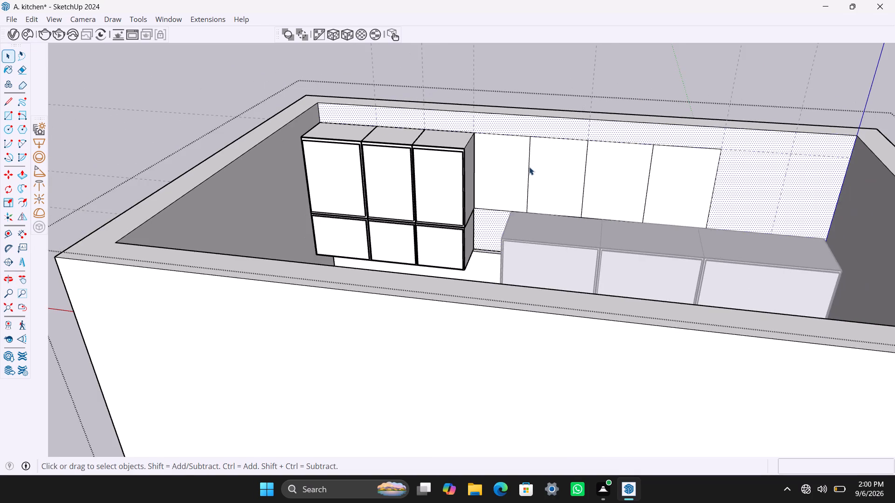
middle_click_drag(528, 165, 525, 183)
scroll(479, 219, "up", 3)
middle_click_drag(480, 257, 516, 231)
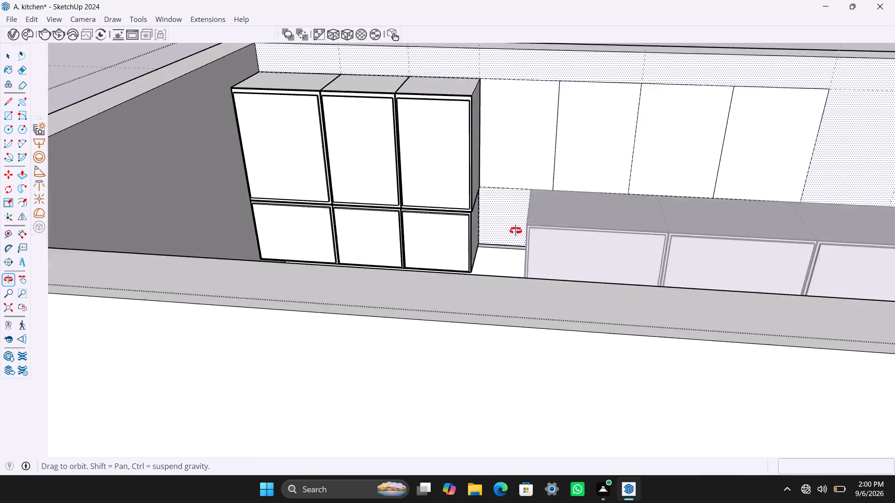
middle_click_drag(516, 231, 512, 241)
scroll(497, 228, "up", 4)
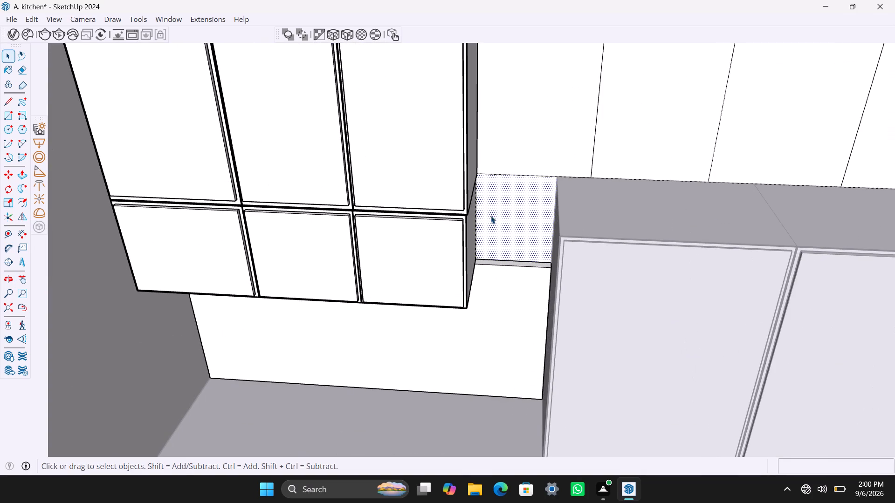
middle_click(491, 216)
key("r")
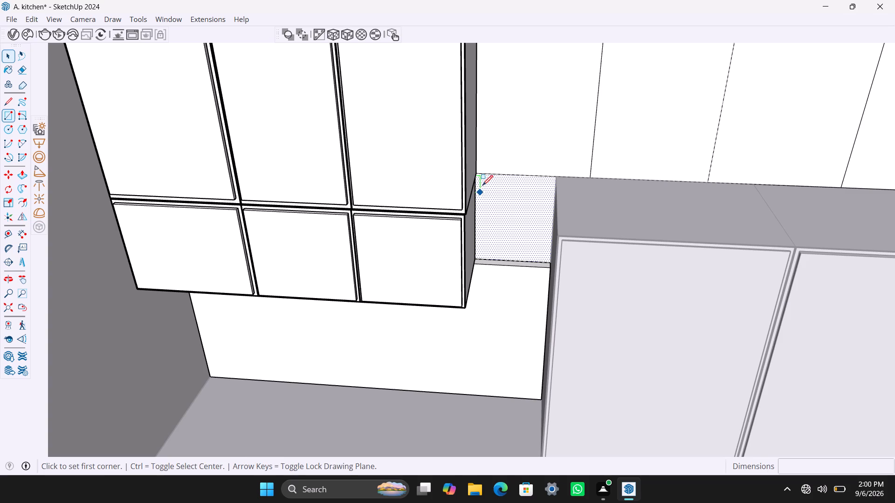
left_click(476, 174)
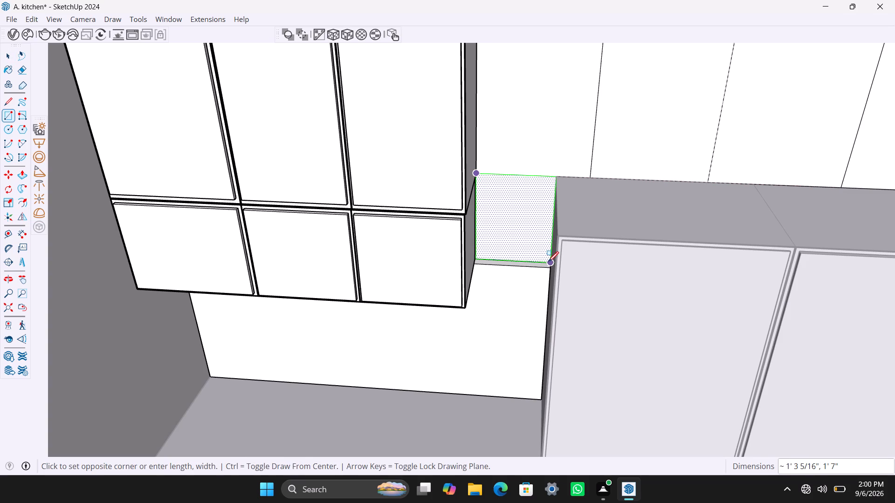
left_click(548, 261)
Make the small gap rectangle and its edges a group, and open that group for editing.
key("space")
double_click(521, 220)
right_click(521, 219)
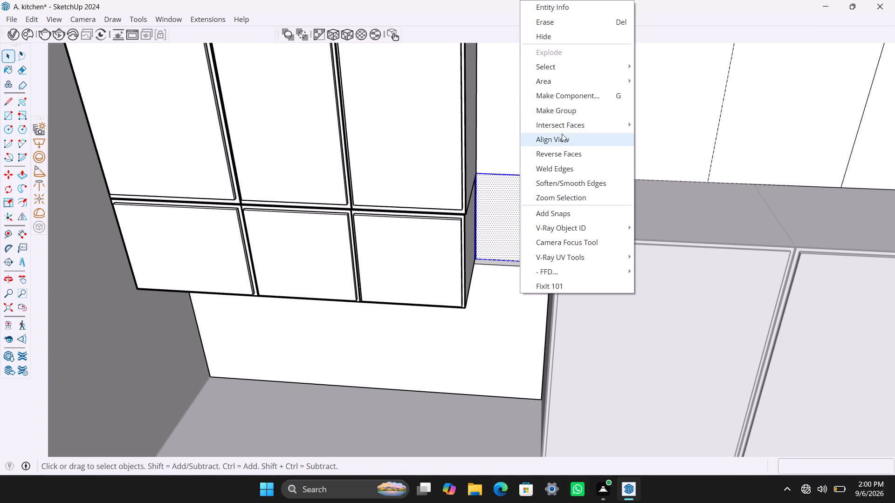
left_click(559, 113)
triple_click(521, 220)
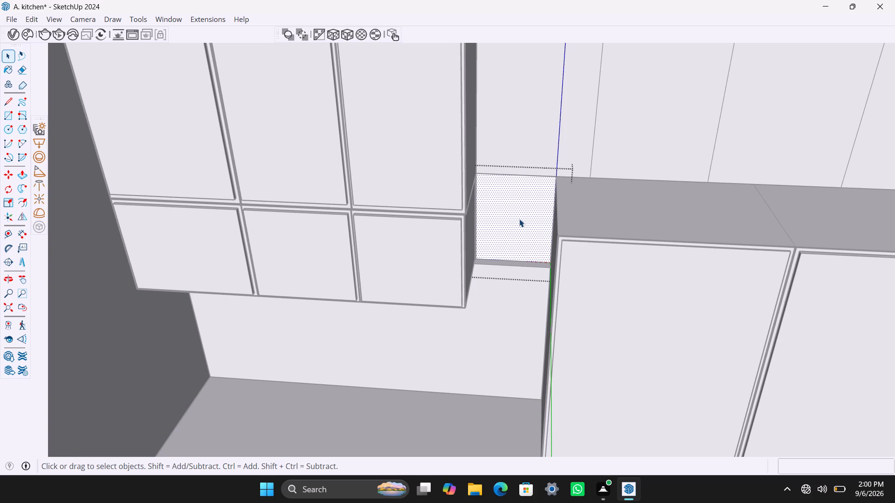
Push/Pull the grouped rectangle outward 1' 6", flush with the front edge of the adjacent lower upper cabinet's body.
key("p")
left_click(519, 218)
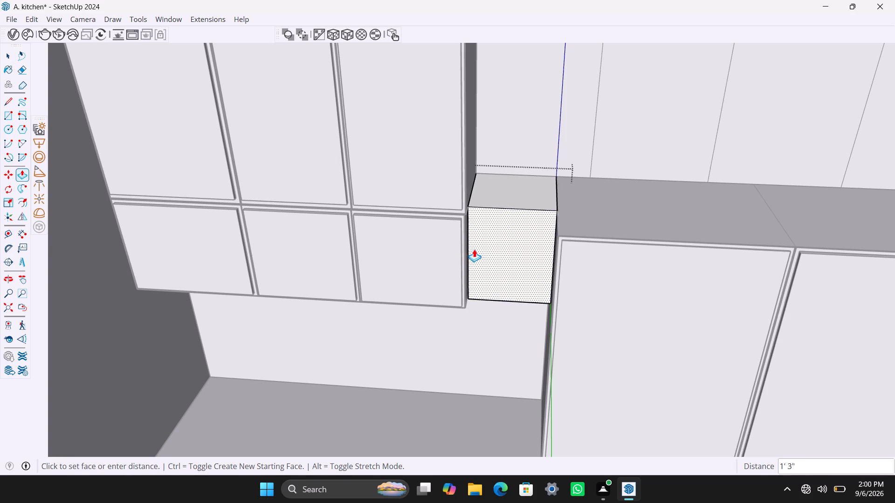
scroll(468, 255, "up", 5)
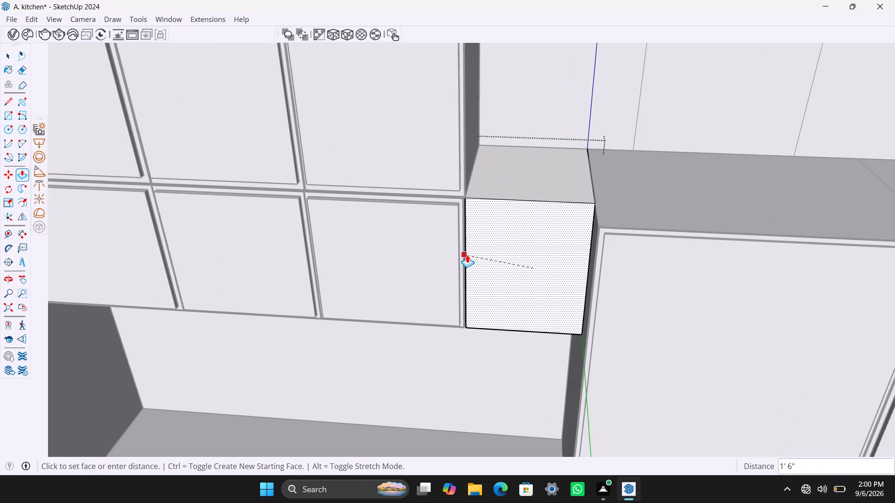
scroll(467, 255, "up", 6)
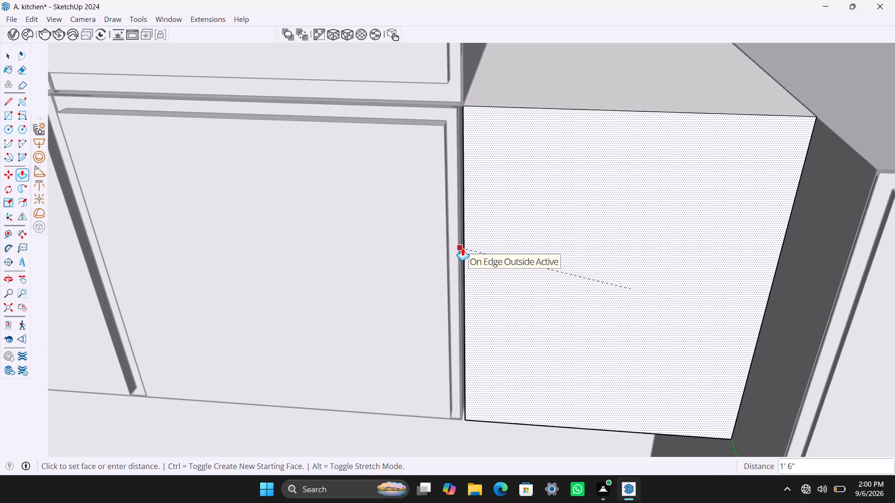
left_click(462, 248)
Offset the new cabinet's front face outline inward by 2.5 mm.
key("f")
left_click(491, 202)
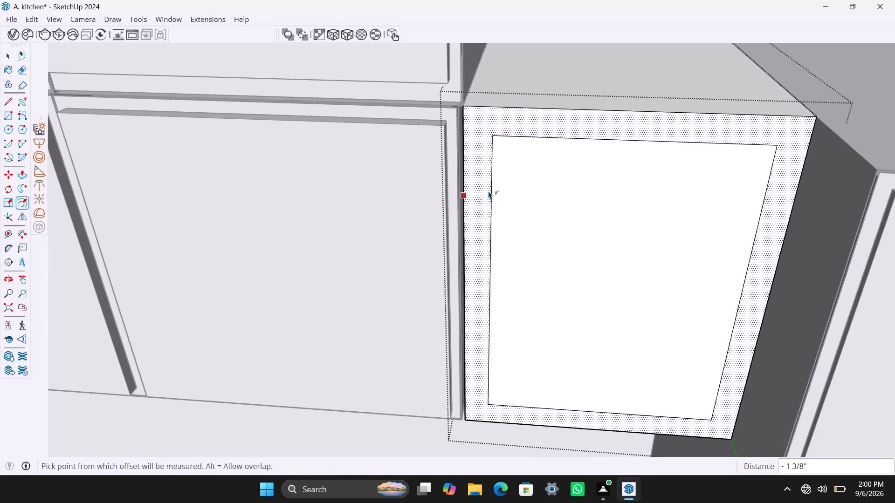
type("2.")
type("5mm")
key("Return")
Offset the small gap cabinet's inner front outline inward by 18 mm.
left_click(480, 152)
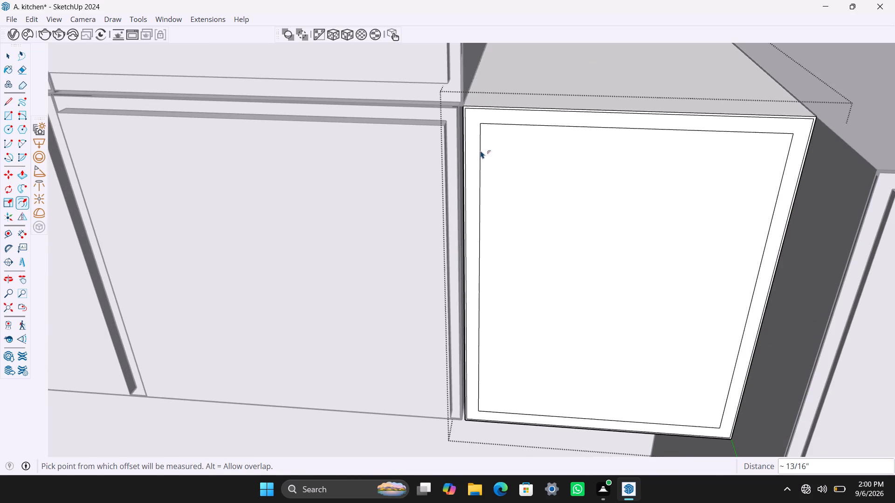
type("18mm")
key("Return")
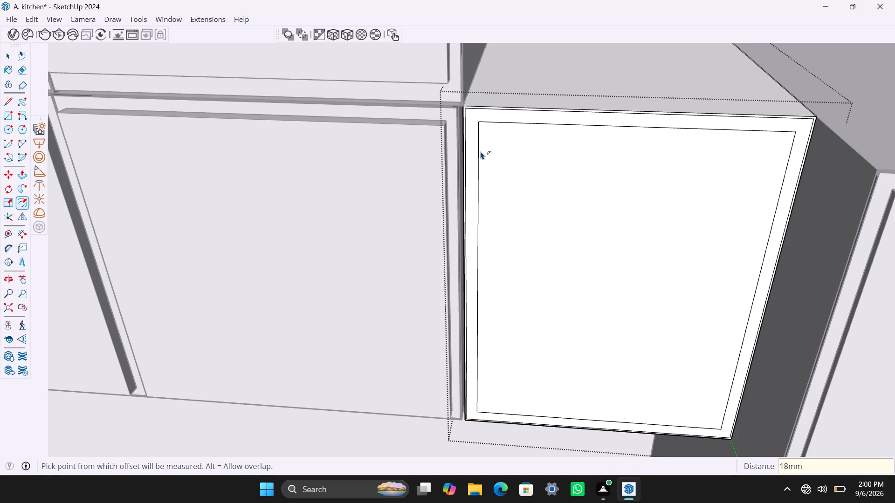
key("space")
Delete the thin 2.5 mm border face around the small gap cabinet's front.
scroll(471, 108, "up", 13)
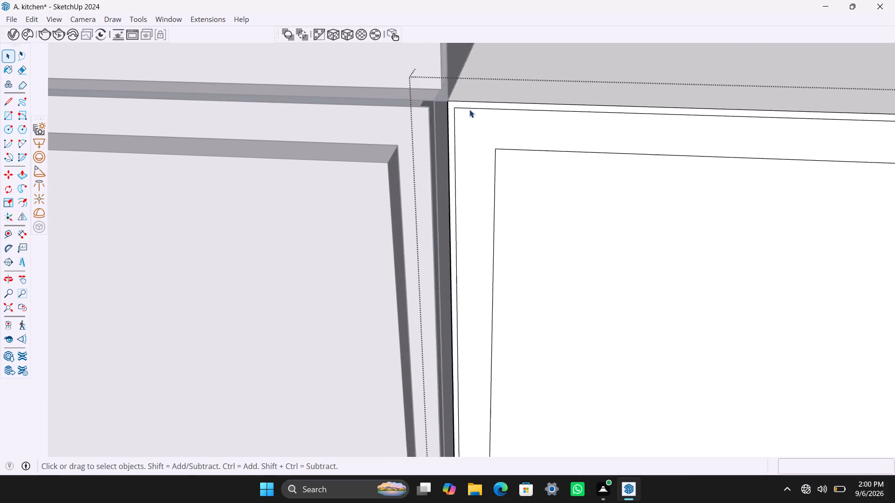
scroll(469, 109, "up", 3)
left_click(470, 106)
key("Delete")
Push/Pull the small gap cabinet's inner front face 1'4" inward to hollow out the body.
left_click(545, 227)
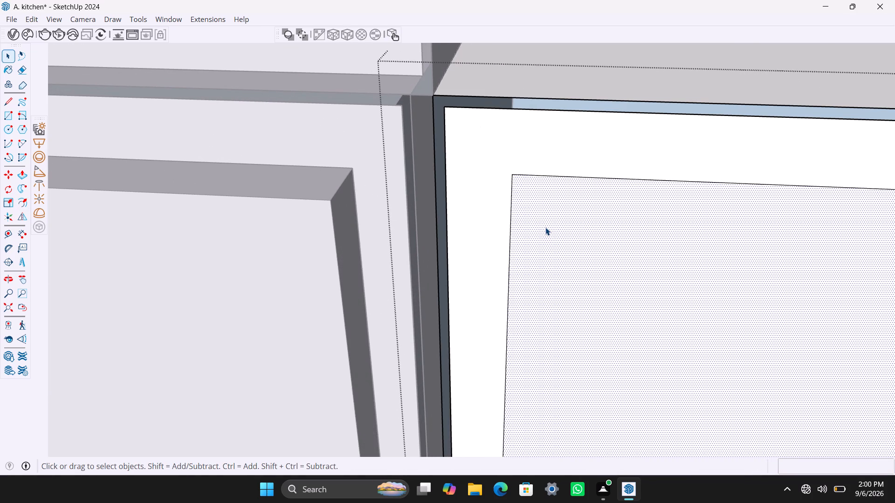
key("p")
left_click(545, 227)
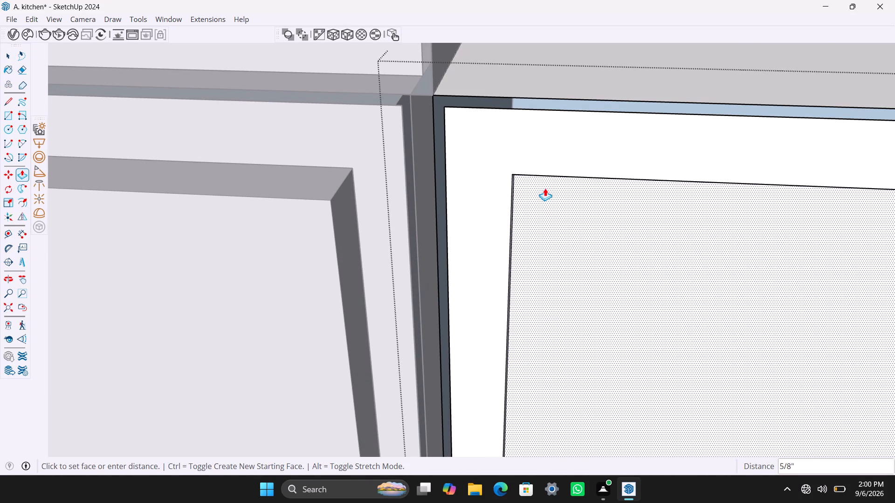
key("1")
key("apostrophe")
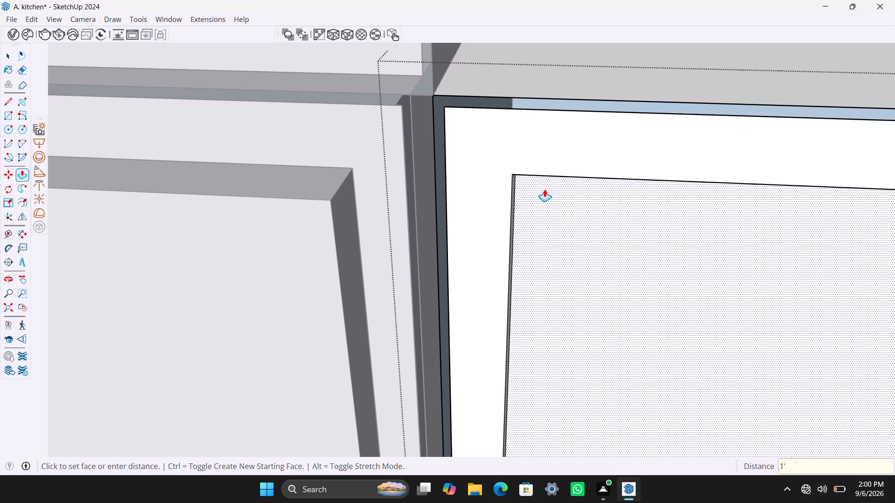
type("4\"")
key("Return")
key("space")
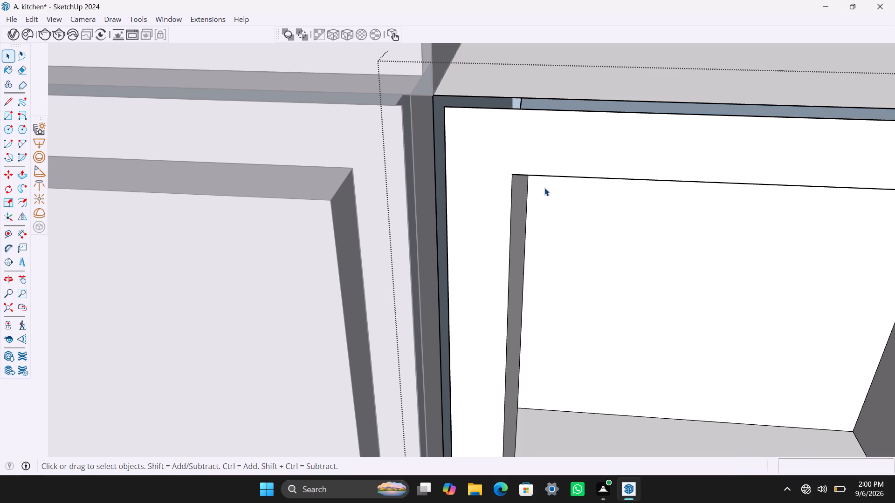
Draw a rectangle across the small gap cabinet's front opening, from inner corner to opposite inner corner.
scroll(547, 246, "down", 8)
middle_click_drag(542, 260, 510, 211)
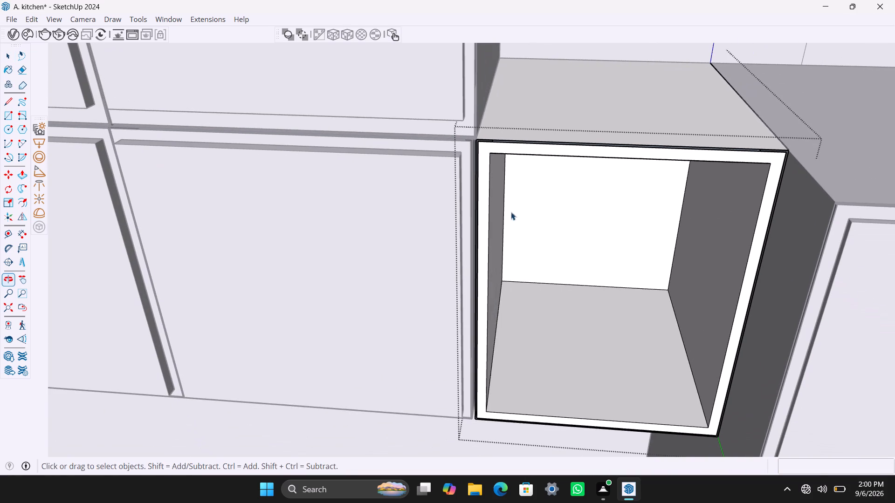
key("r")
left_click(493, 156)
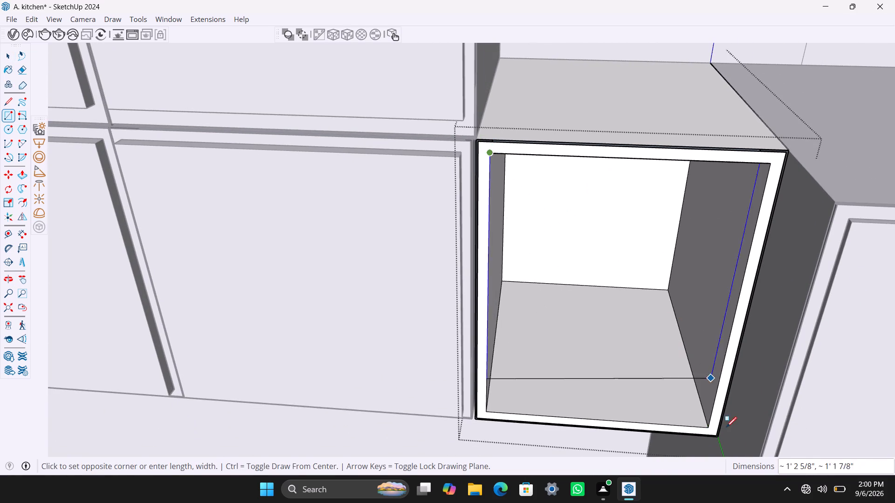
left_click(709, 428)
key("space")
Make the opening rectangle and its edges a group, and open that group for editing.
double_click(685, 381)
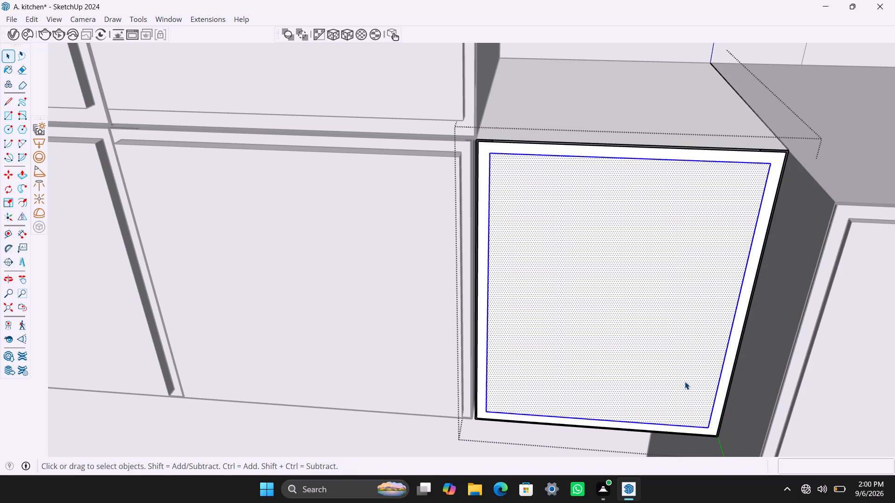
right_click(685, 381)
left_click(711, 211)
triple_click(661, 243)
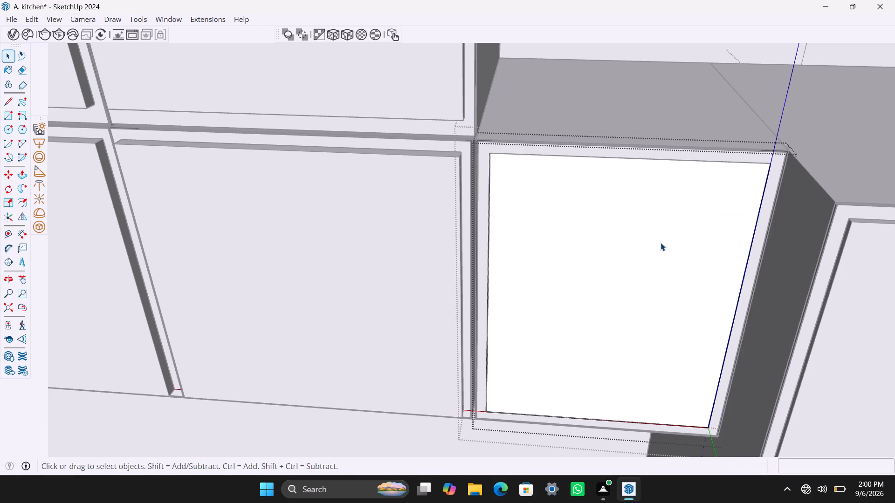
Push/Pull the small cabinet's door panel outward 18 mm, and exit the door and cabinet groups.
key("p")
left_click(660, 244)
type("18mm")
key("Return")
key("space")
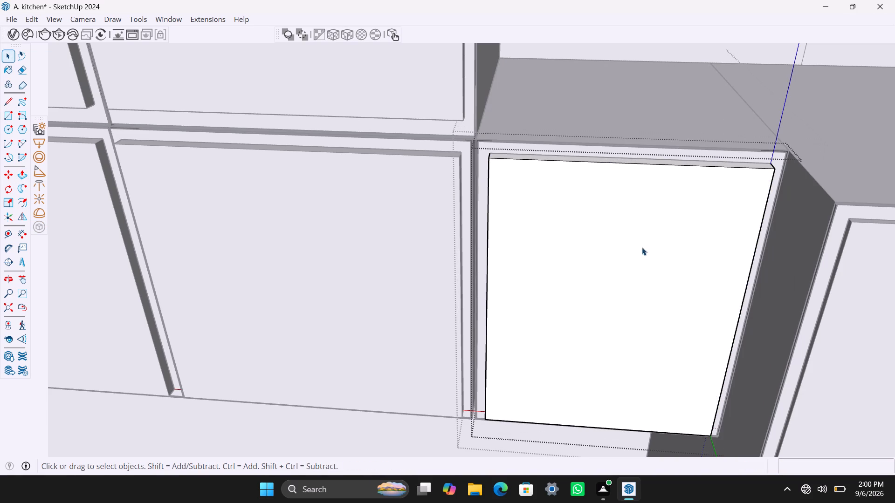
scroll(626, 270, "down", 10)
left_click(625, 151)
scroll(674, 243, "down", 8)
middle_click_drag(642, 259, 527, 315)
left_click(557, 214)
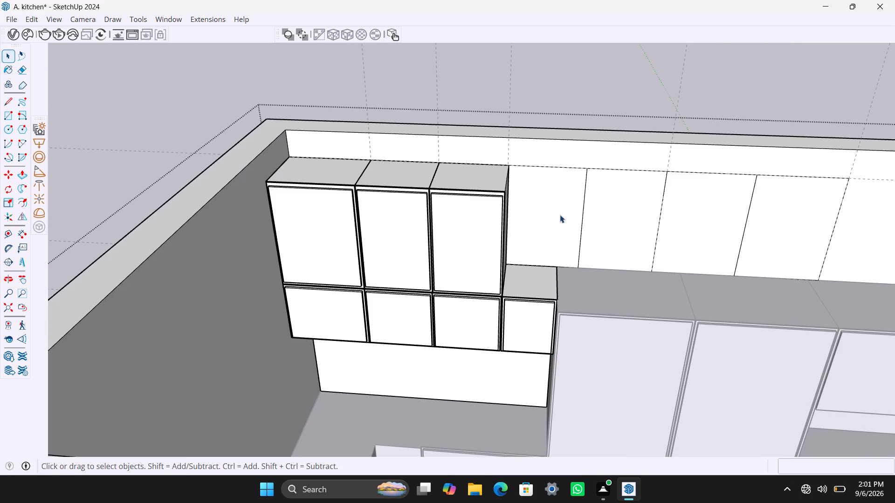
Draw a rectangle over the wall section beside the third tall upper cabinet, from its upper corner to the opposite lower corner.
scroll(554, 205, "up", 2)
left_click(551, 205)
scroll(543, 204, "up", 1)
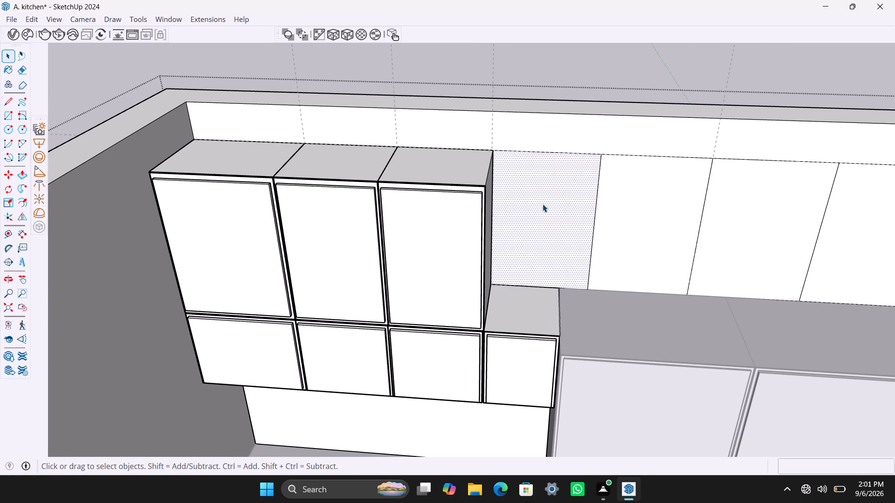
key("r")
left_click(498, 154)
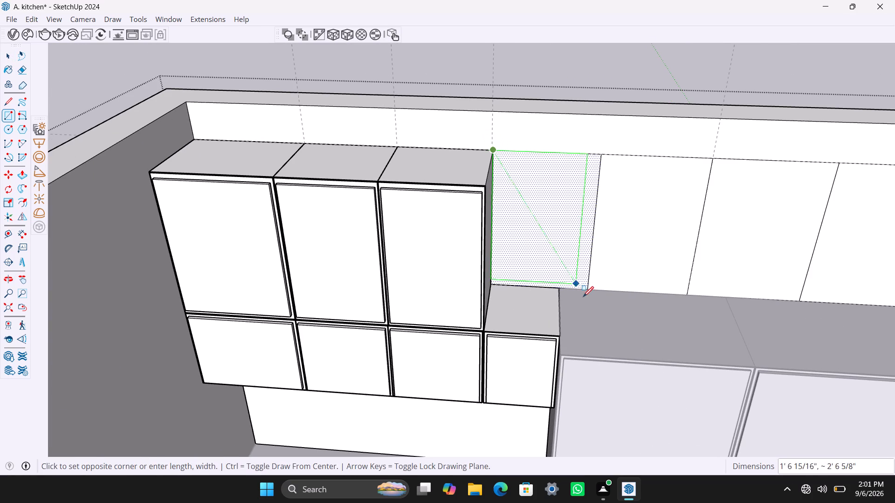
left_click(587, 285)
key("space")
Make the new wall rectangle and its edges a group, and open that group for editing.
double_click(564, 252)
right_click(564, 251)
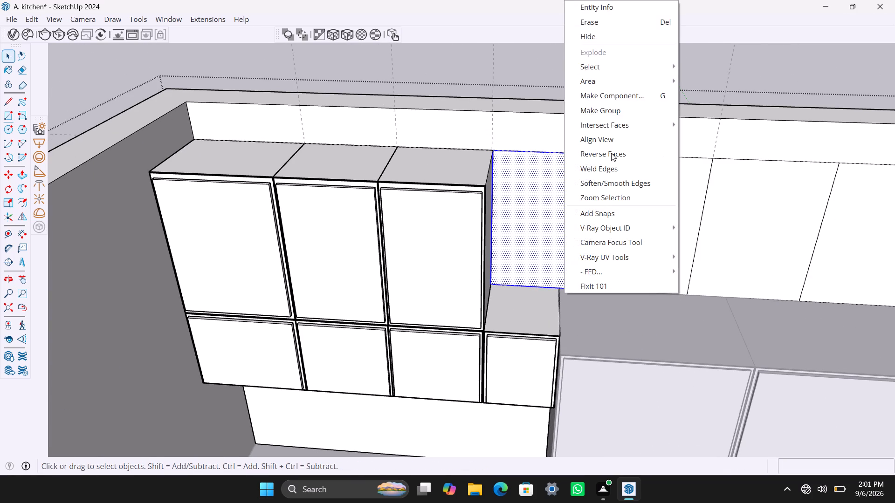
left_click(604, 111)
triple_click(566, 244)
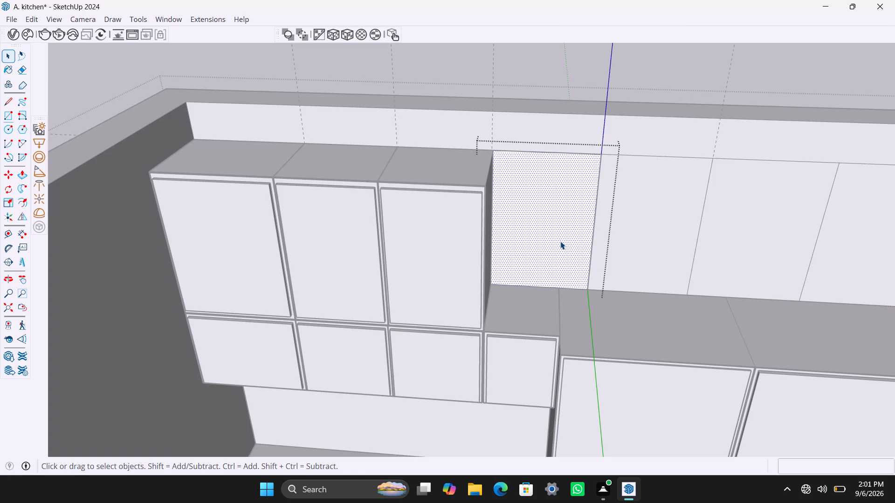
Push/Pull the grouped rectangle outward 1'6", flush with the front edge of the adjacent upper cabinet's body.
key("p")
left_click(559, 241)
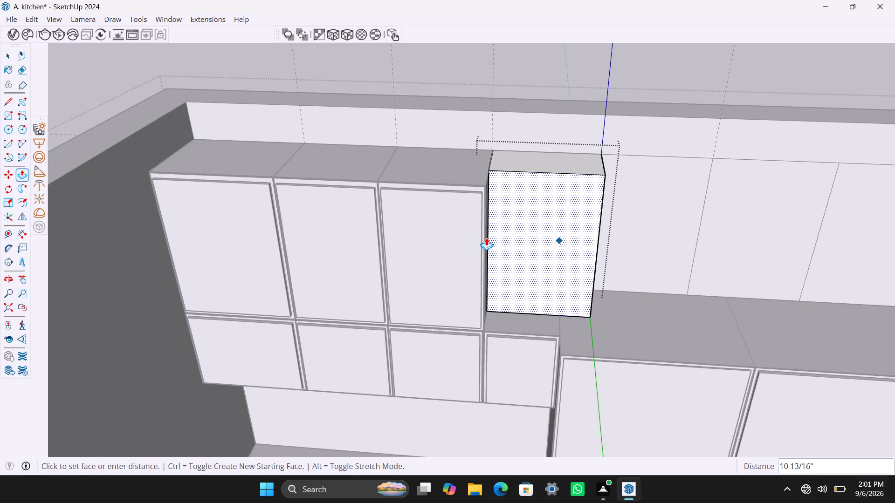
left_click(472, 184)
key("space")
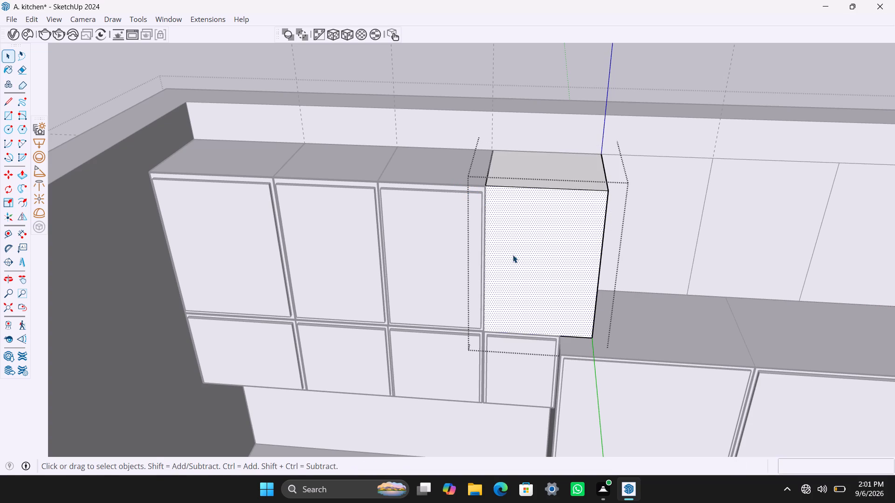
Offset the fourth upper cabinet's front face outline inward by 2.5 mm.
key("f")
left_click(501, 216)
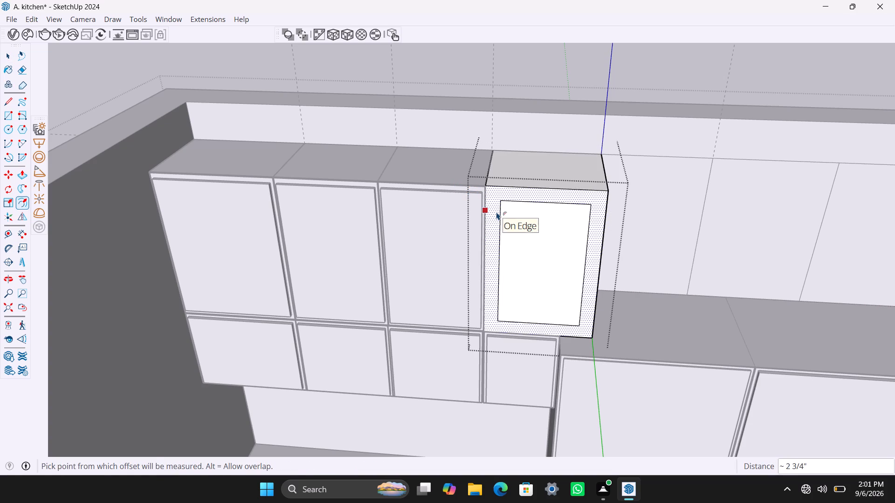
type("2.")
type("5mm")
key("Return")
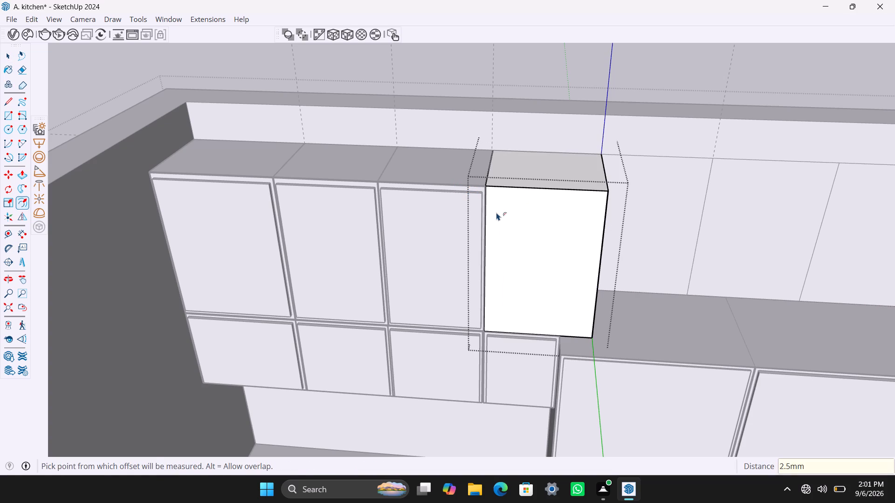
Offset the fourth upper cabinet's inner front outline inward by a further 18 mm.
left_click(498, 216)
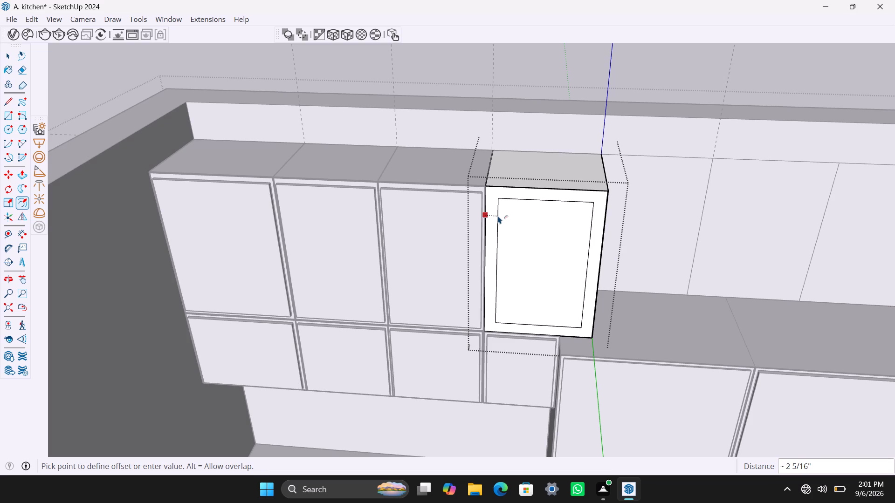
key("1")
type("8mm")
key("Return")
Delete the thin 2.5 mm border face around the fourth upper cabinet's front.
scroll(496, 213, "up", 2)
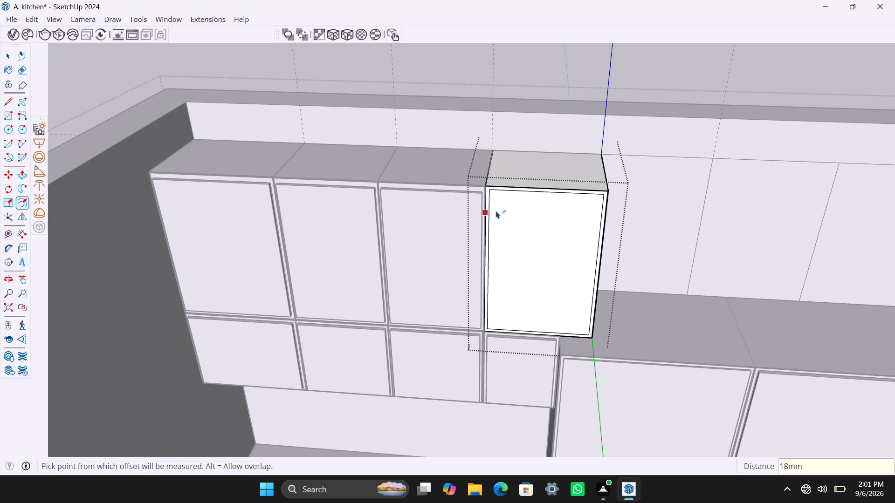
scroll(496, 211, "up", 17)
scroll(479, 161, "up", 10)
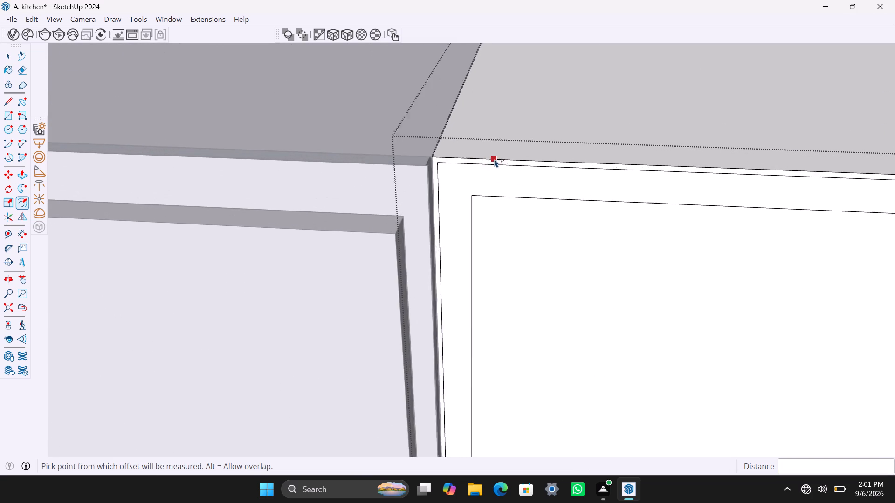
scroll(495, 159, "up", 9)
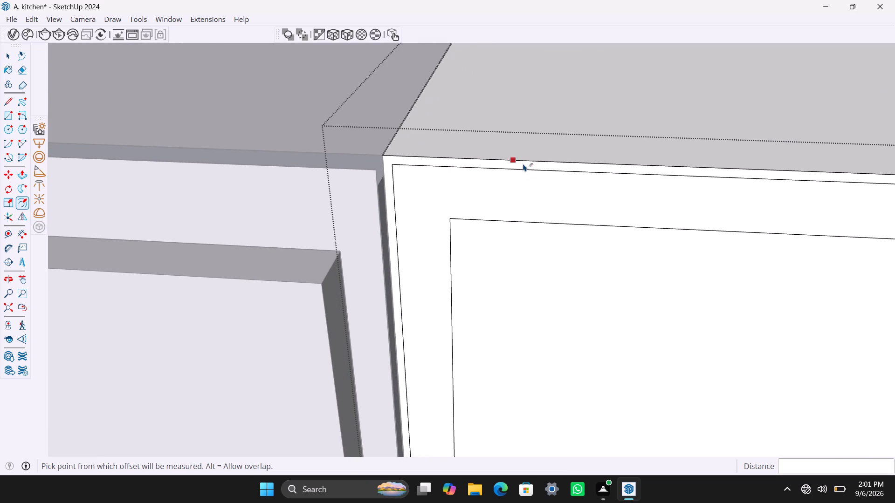
left_click(523, 163)
key("ctrl+z")
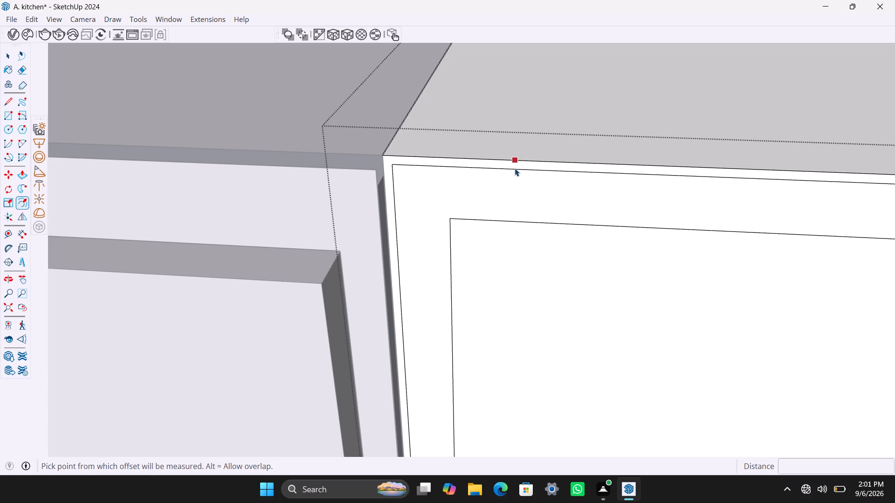
key("space")
left_click(516, 166)
key("Delete")
Push/Pull the fourth upper cabinet's inner front face 1'4" inward to hollow out the body.
left_click(546, 310)
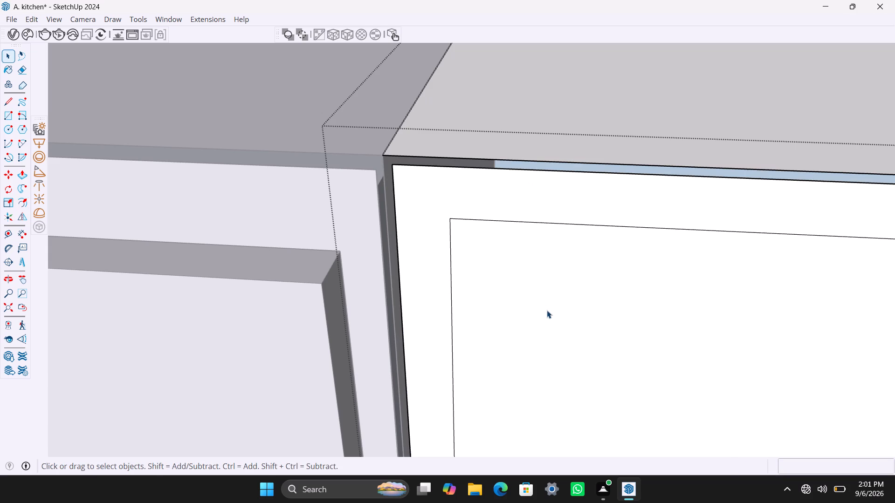
scroll(543, 314, "down", 20)
middle_click_drag(588, 338, 542, 228)
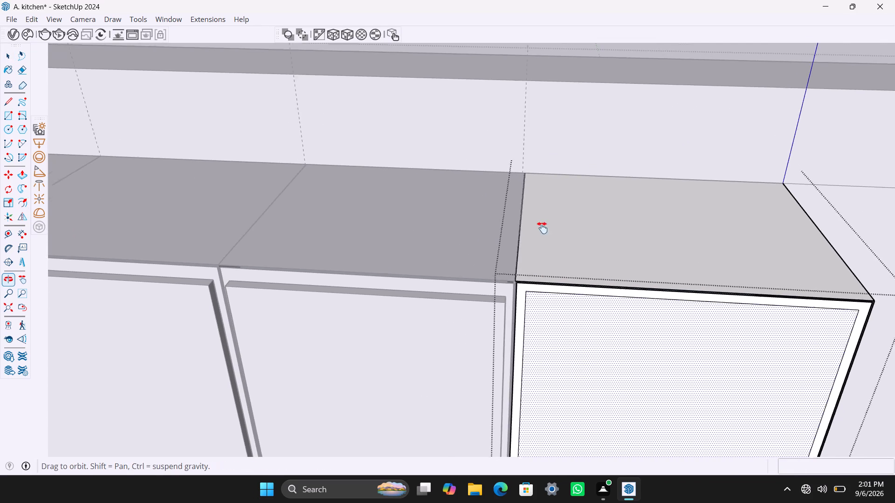
middle_click_drag(542, 228, 511, 164)
scroll(552, 280, "down", 6)
key("p")
left_click(545, 317)
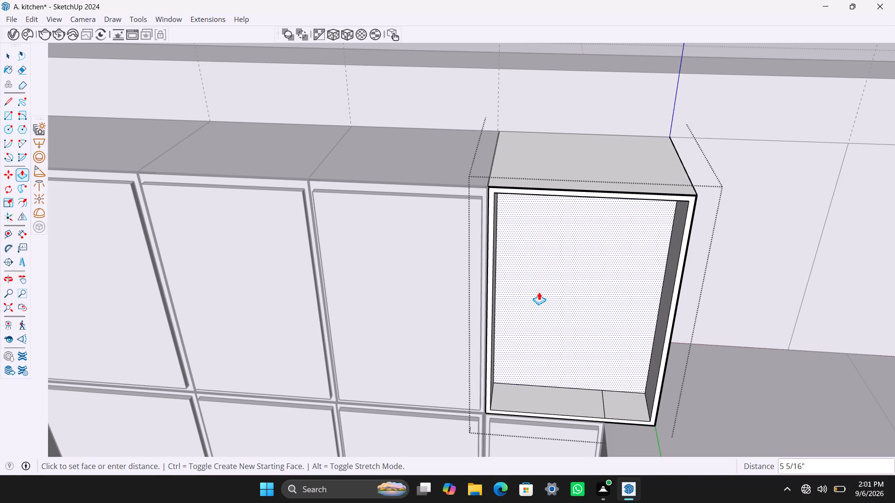
key("1")
type("'4\"")
key("Return")
key("space")
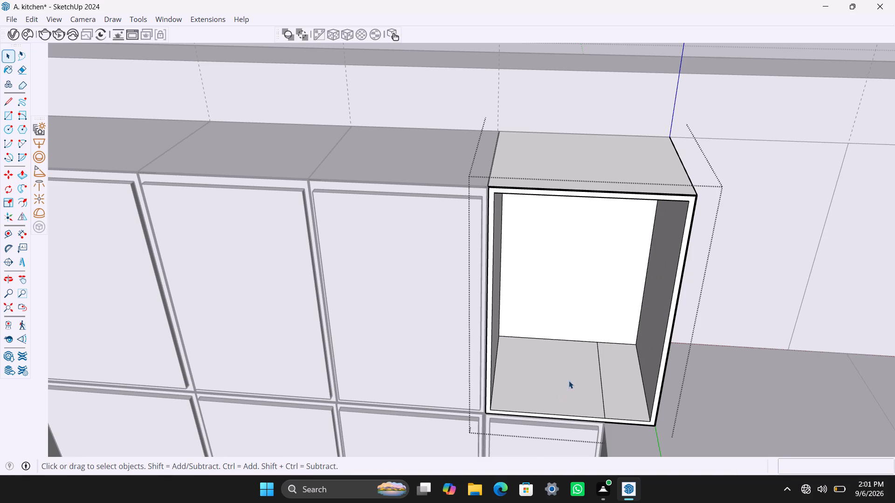
Delete the stray edge running across the inside bottom of the fourth upper cabinet.
left_click(600, 390)
left_click(603, 401)
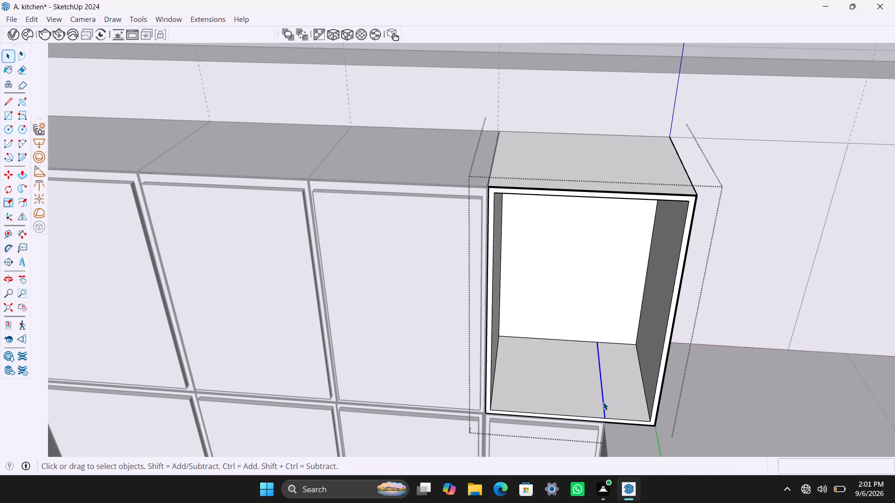
key("Delete")
Draw a rectangle about 2'6 9/16" by 1'8 1/4" across the fourth upper cabinet's front opening.
scroll(589, 321, "down", 2)
middle_click_drag(572, 296, 482, 147)
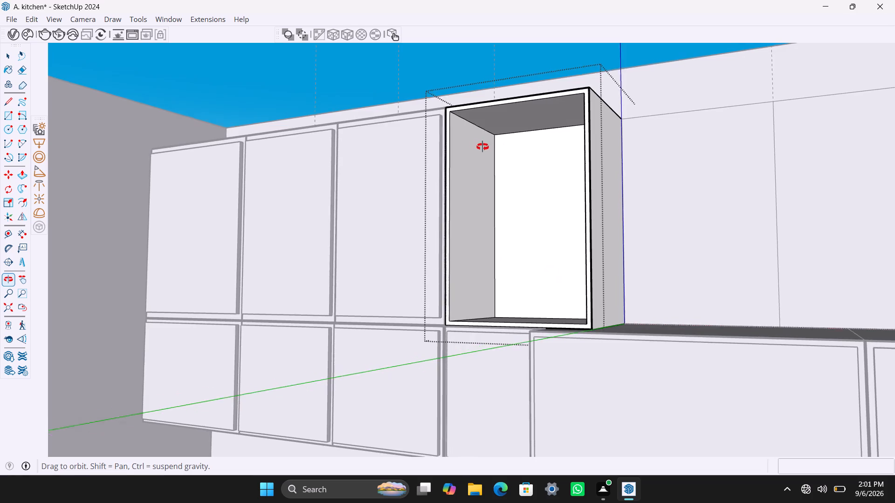
middle_click_drag(482, 147, 599, 216)
key("r")
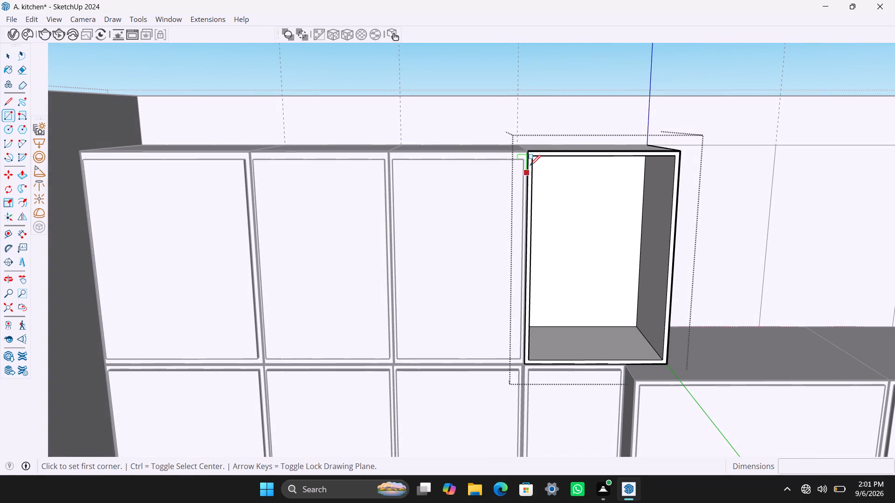
left_click(535, 156)
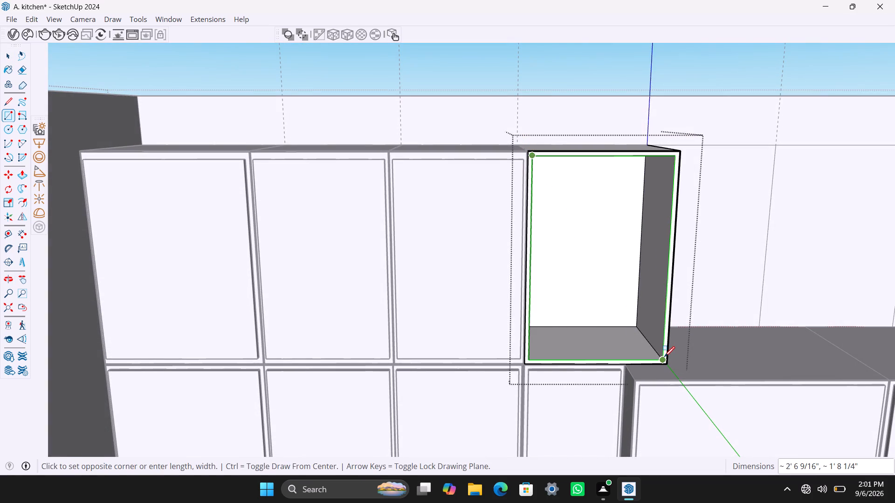
left_click(664, 357)
key("space")
Make a group of the rectangle covering the fourth upper cabinet's front opening.
double_click(636, 318)
right_click(635, 317)
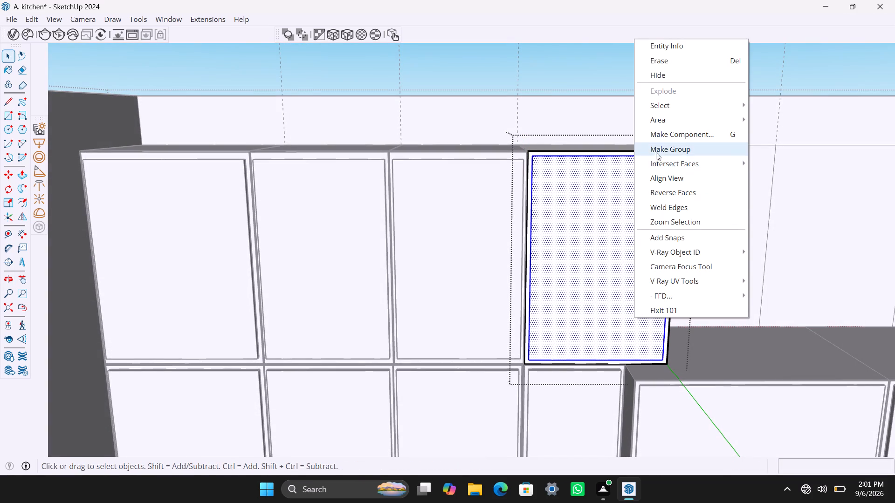
left_click(656, 151)
Push/Pull the grouped front rectangle 18 mm outward to form the fourth upper cabinet's door, and close the group.
triple_click(608, 238)
key("p")
left_click(607, 238)
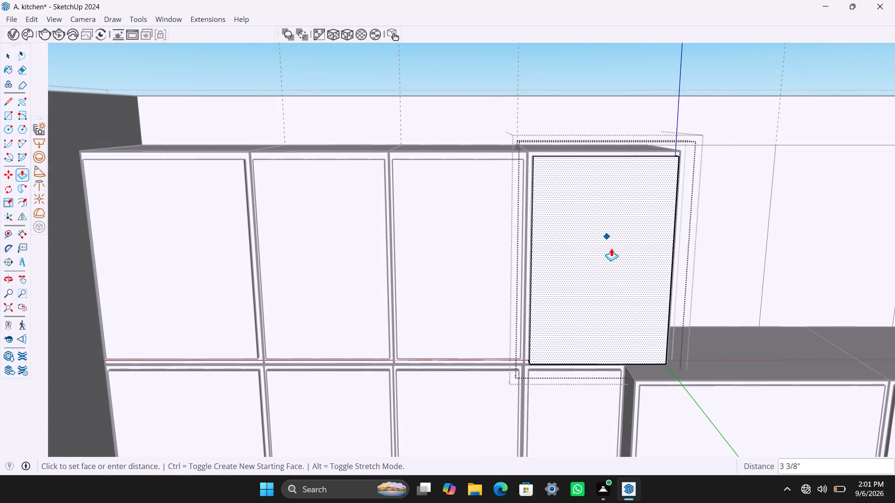
type("18")
type("mm")
key("Return")
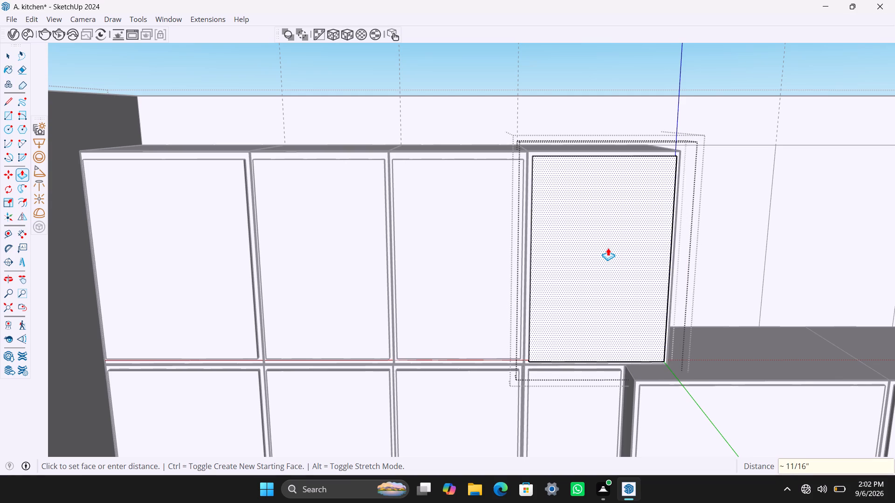
key("space")
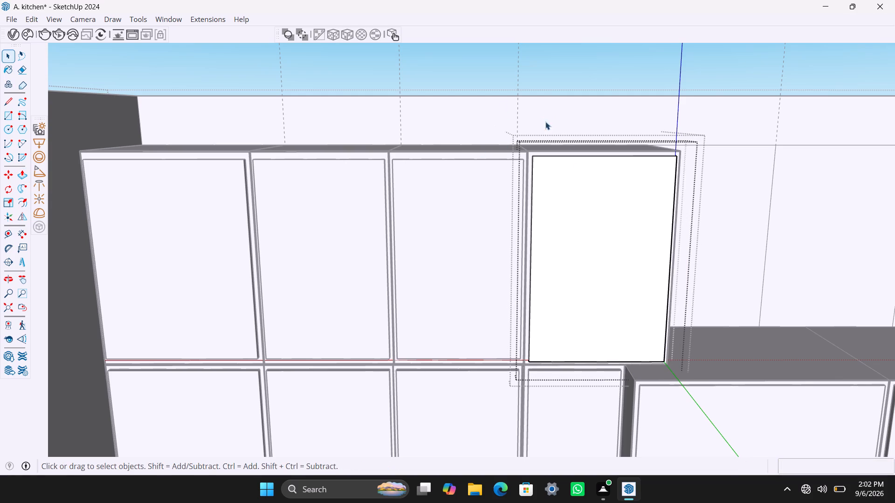
scroll(577, 166, "down", 3)
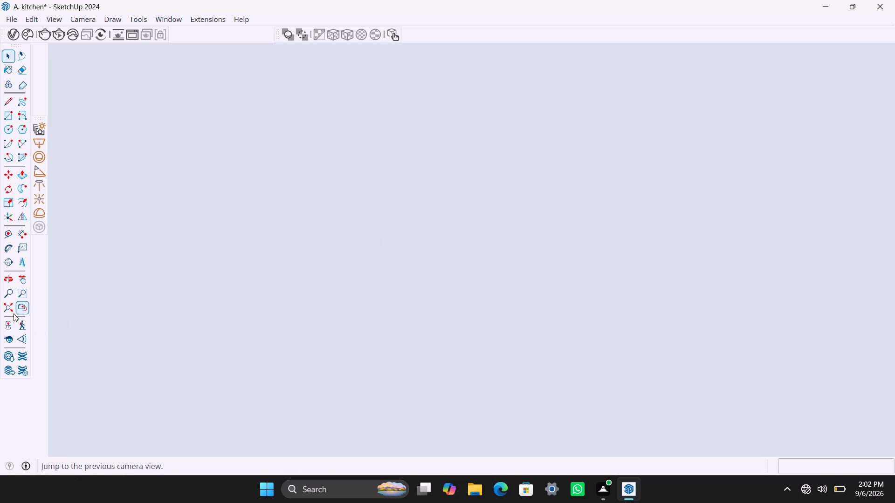
left_click(12, 313)
scroll(473, 143, "down", 3)
middle_click_drag(416, 177, 412, 436)
scroll(390, 116, "up", 3)
scroll(418, 89, "up", 1)
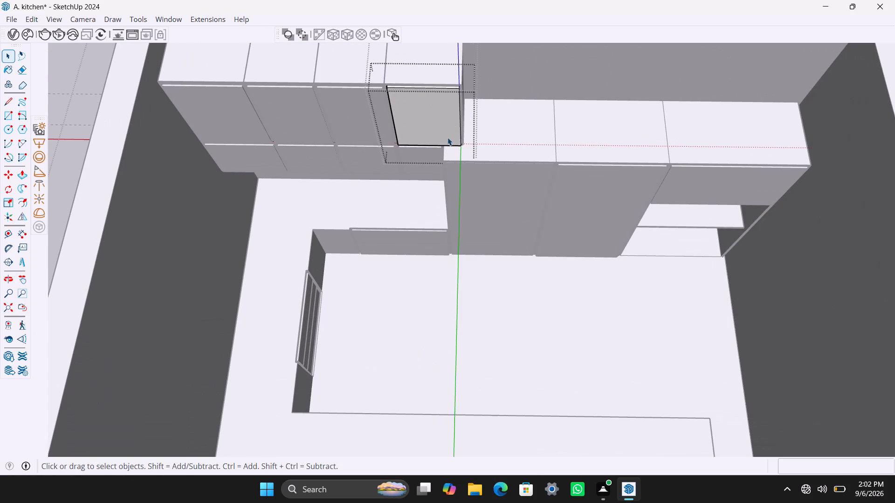
middle_click_drag(438, 138, 429, 201)
scroll(466, 199, "up", 2)
middle_click_drag(446, 157, 440, 139)
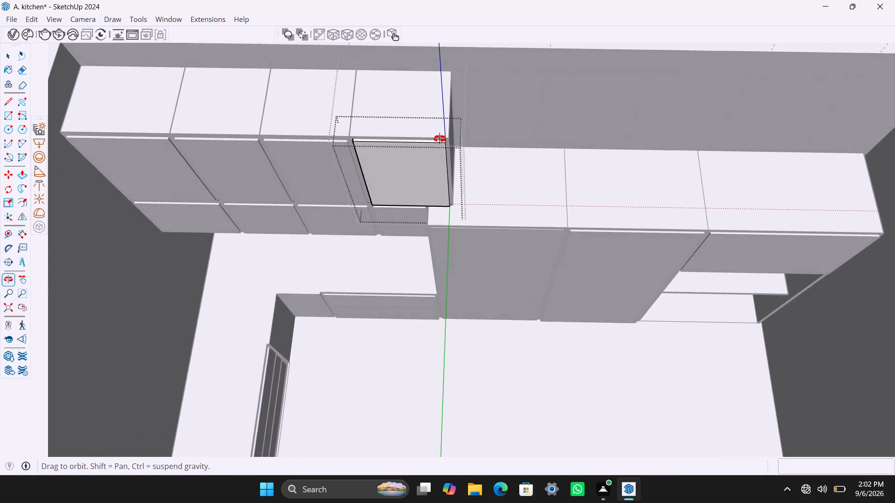
middle_click_drag(440, 139, 430, 115)
scroll(465, 111, "up", 1)
scroll(445, 126, "down", 3)
middle_click_drag(475, 129, 430, 227, "shift")
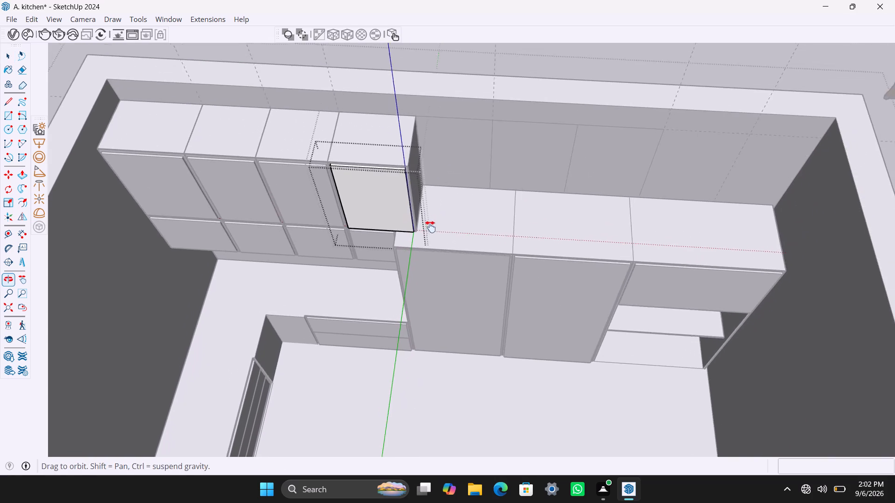
middle_click_drag(430, 227, 427, 235, "shift")
left_click(486, 69)
scroll(454, 203, "up", 2)
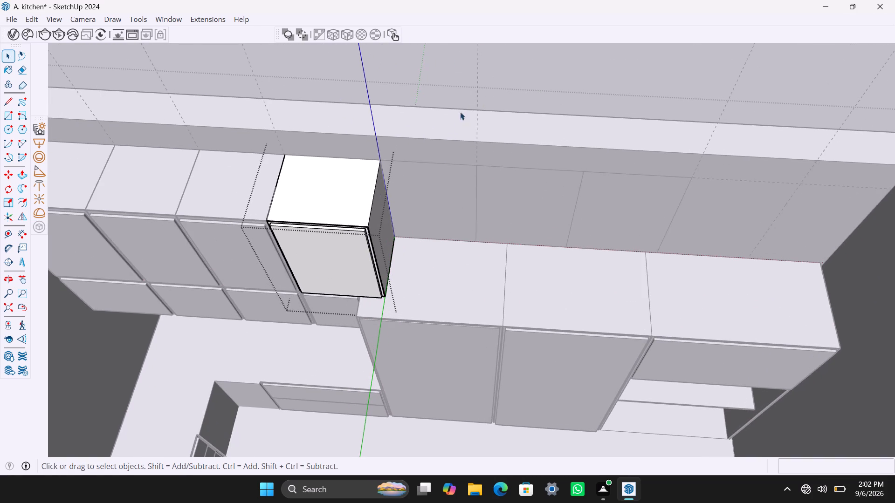
left_click(459, 110)
Draw a rectangle on the back wall above the tall unit, from the fourth upper cabinet to the adjacent dividing line, and group it.
scroll(427, 209, "up", 1)
middle_click_drag(445, 231, 499, 163)
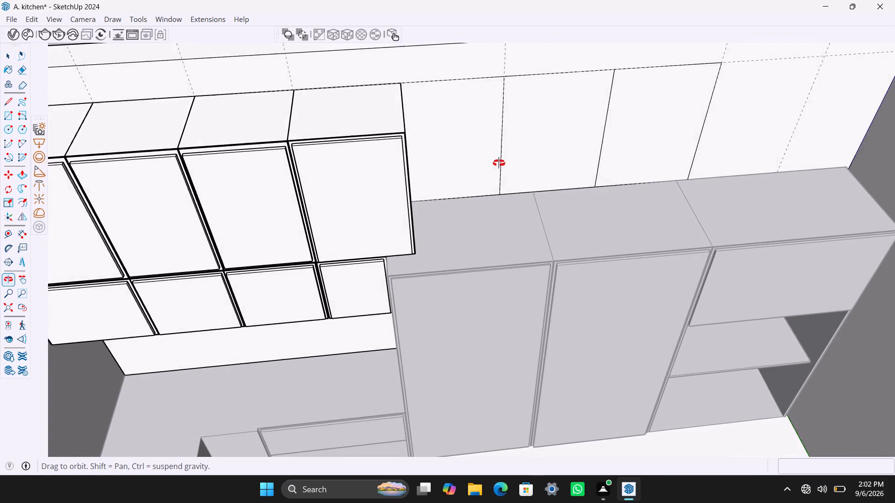
middle_click_drag(499, 163, 464, 143)
scroll(426, 95, "down", 3)
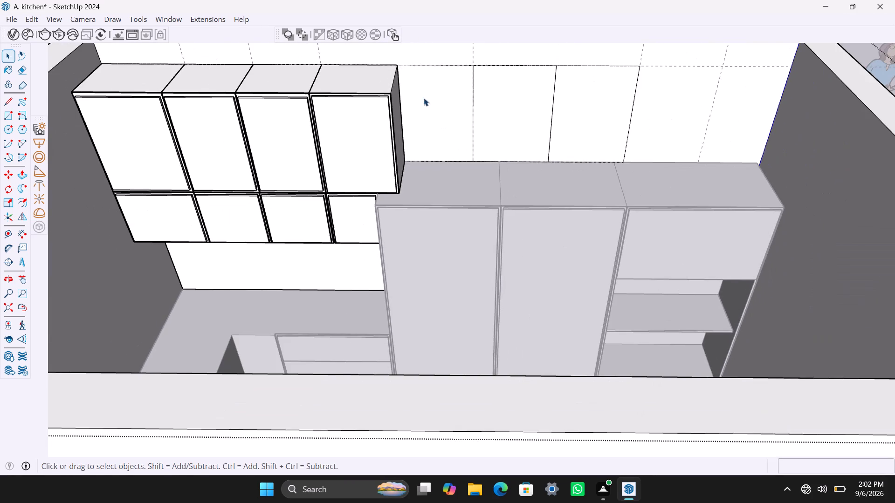
middle_click_drag(416, 113, 414, 145)
scroll(409, 137, "up", 1)
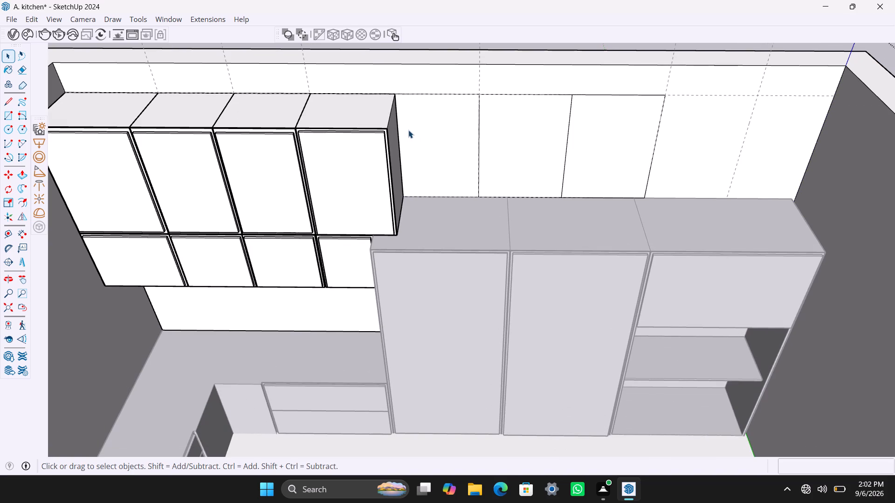
key("r")
left_click(395, 92)
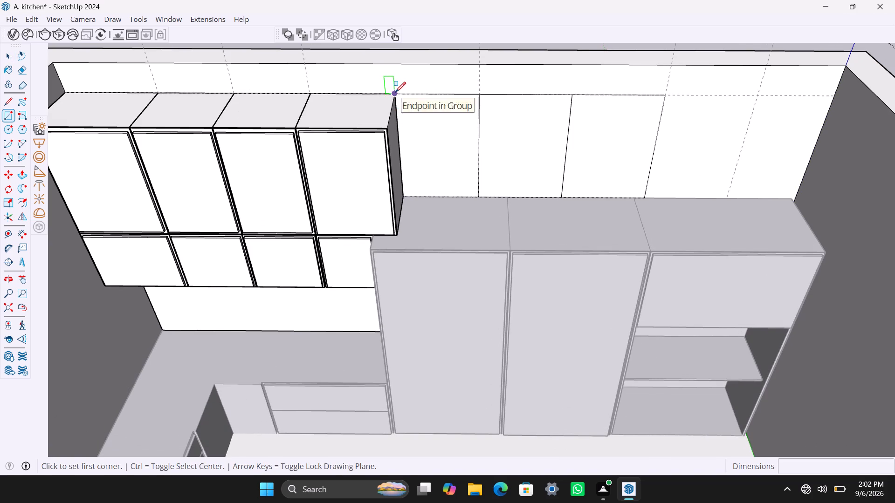
left_click(479, 198)
key("space")
double_click(453, 163)
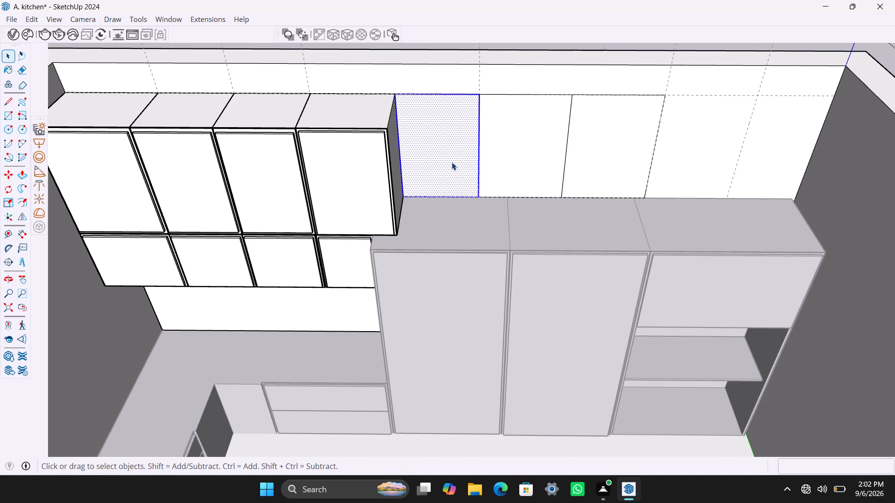
right_click(452, 162)
left_click(511, 269)
Push/Pull the grouped wall rectangle 2' outward to form the fifth upper cabinet's body above the tall unit.
triple_click(447, 163)
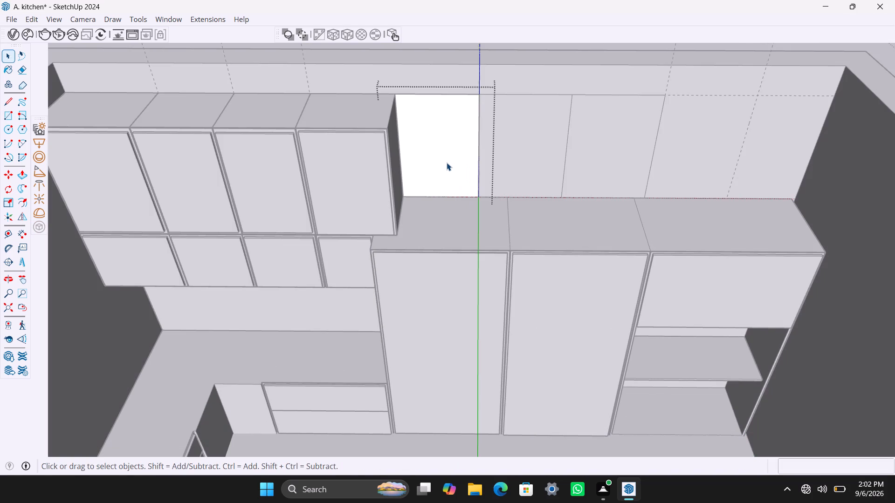
key("p")
left_click(447, 163)
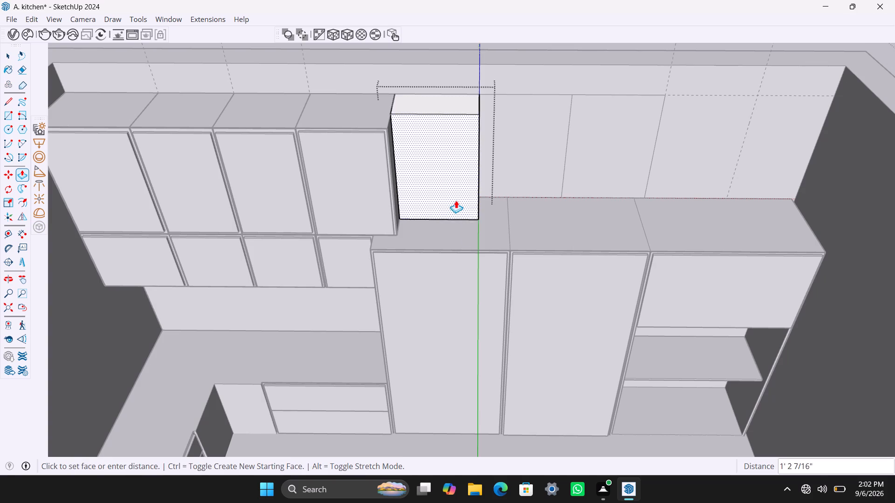
key("2")
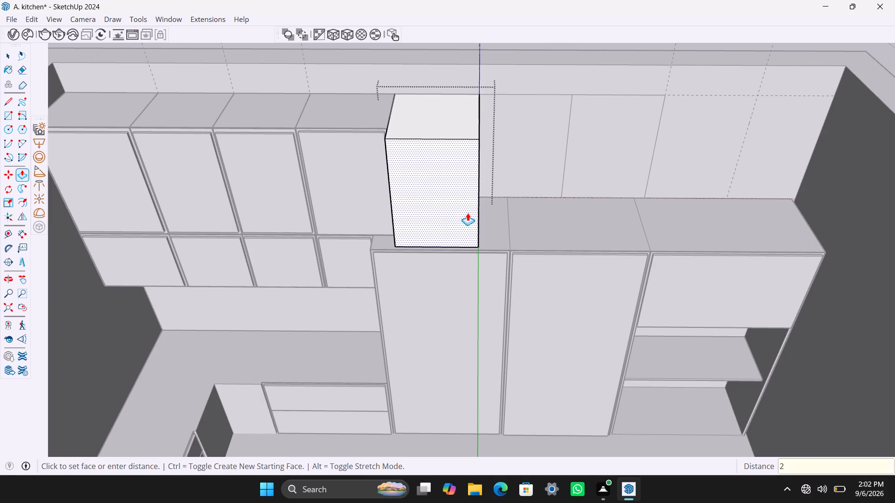
key("apostrophe")
key("Return")
key("space")
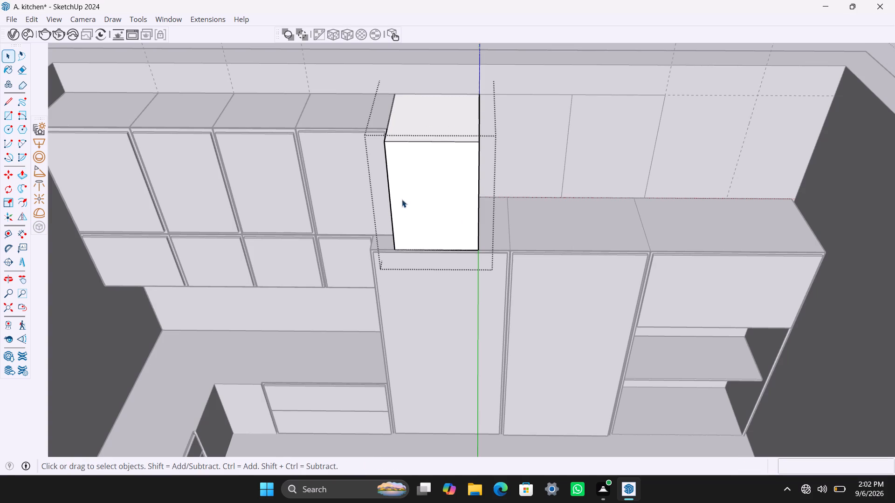
Offset the fifth upper cabinet's front face edges 2.5 mm inward.
left_click(399, 181)
key("f")
left_click(399, 169)
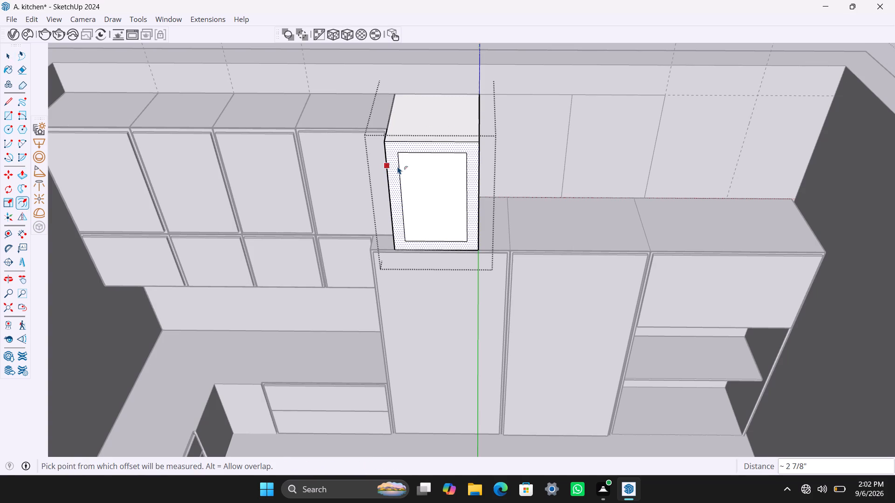
key("2")
key("period")
type("5mm")
key("Return")
Offset the fifth upper cabinet's inner front outline a further 18 mm inward.
left_click(408, 162)
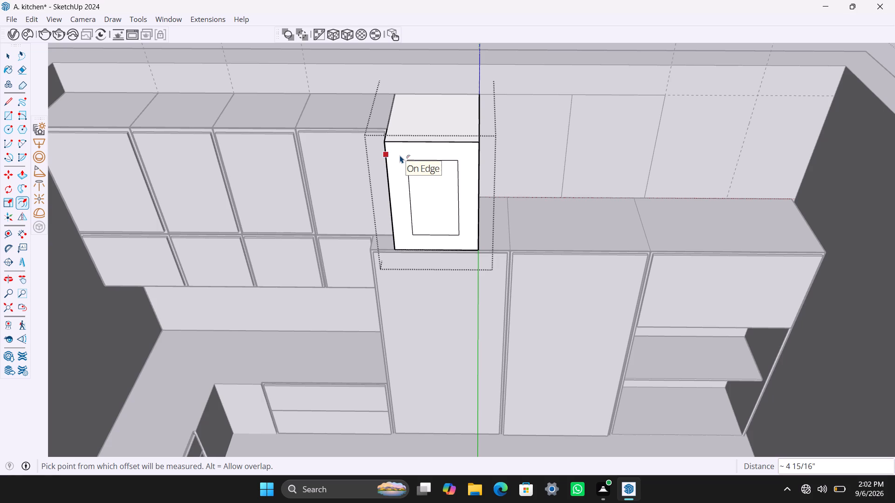
key("1")
type("8m")
key("m")
key("Return")
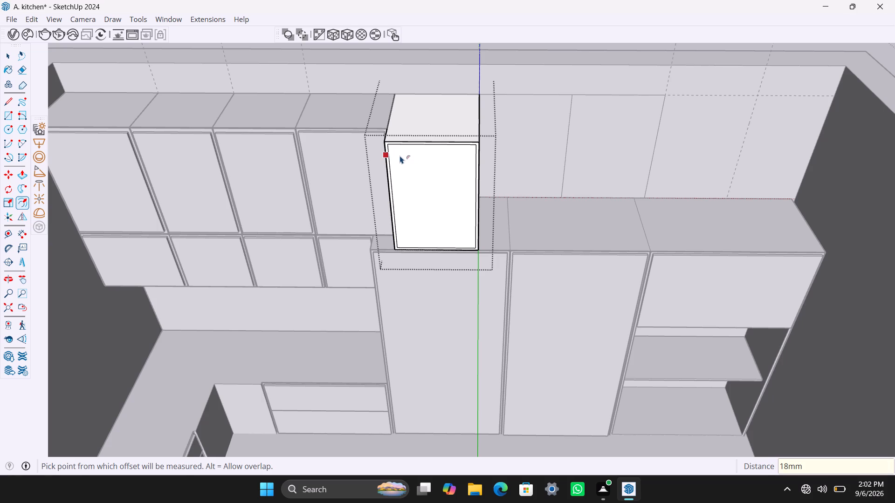
key("space")
Delete the thin 2.5 mm border face around the fifth upper cabinet's front.
scroll(398, 144, "up", 20)
scroll(398, 144, "up", 6)
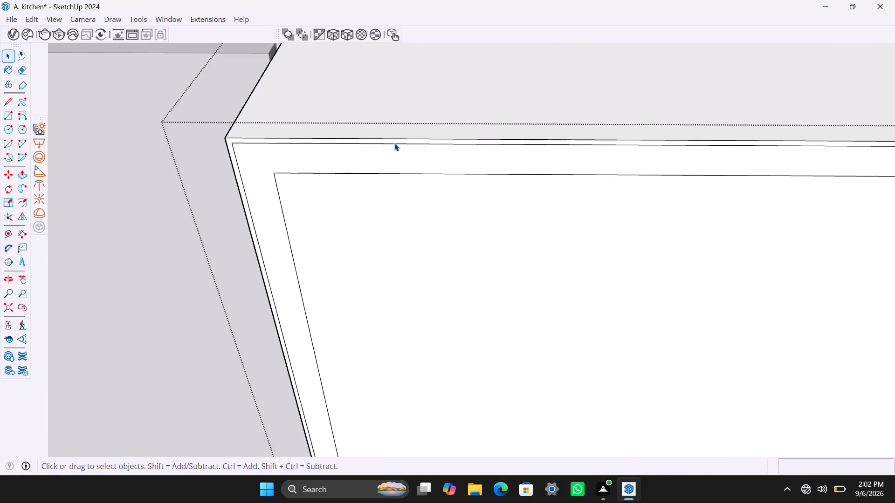
left_click(395, 141)
key("Delete")
Push/Pull the fifth upper cabinet's inner front face 1'8" inward to hollow out the body.
scroll(407, 228, "down", 9)
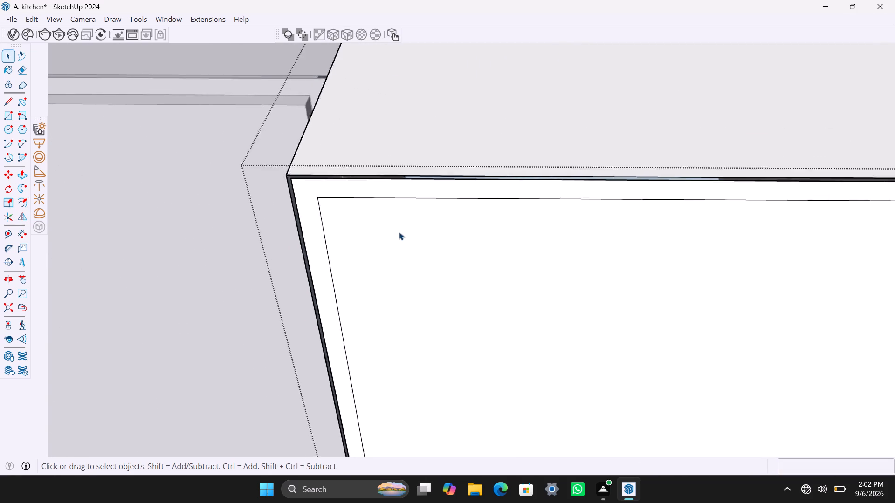
scroll(399, 232, "down", 15)
middle_click_drag(413, 292, 392, 204)
scroll(444, 227, "up", 1)
left_click(442, 227)
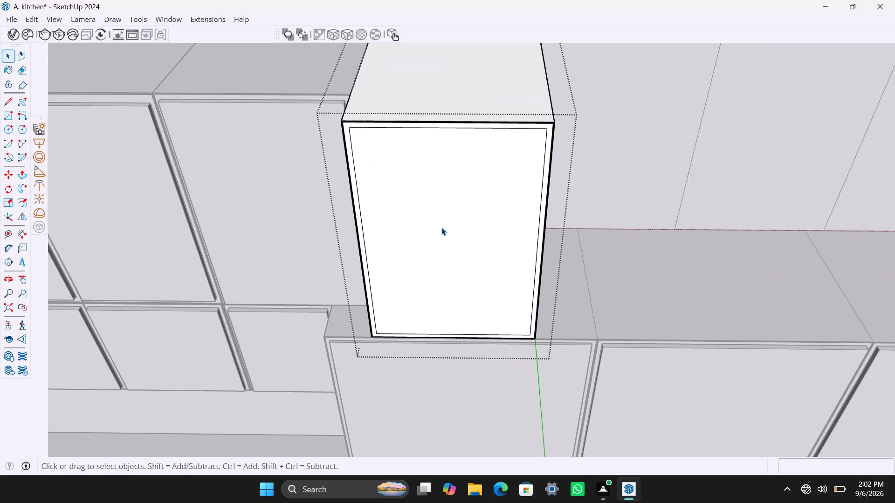
key("p")
left_click(435, 229)
left_click(435, 227)
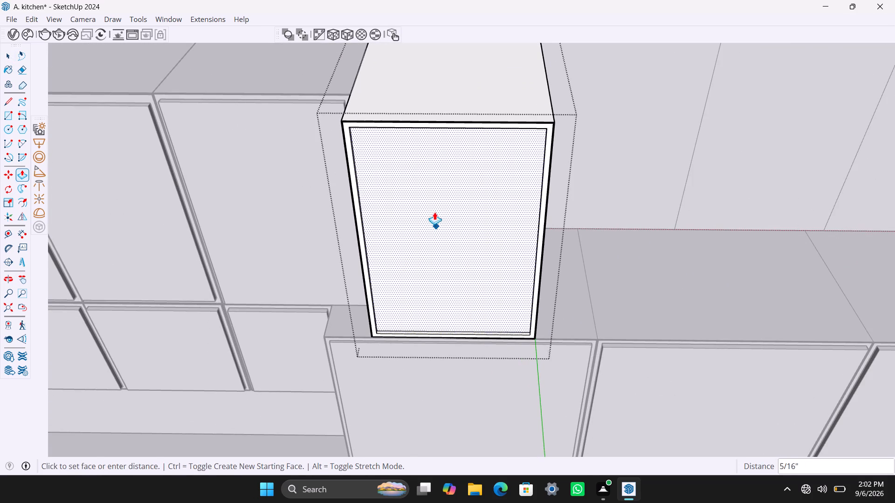
key("1")
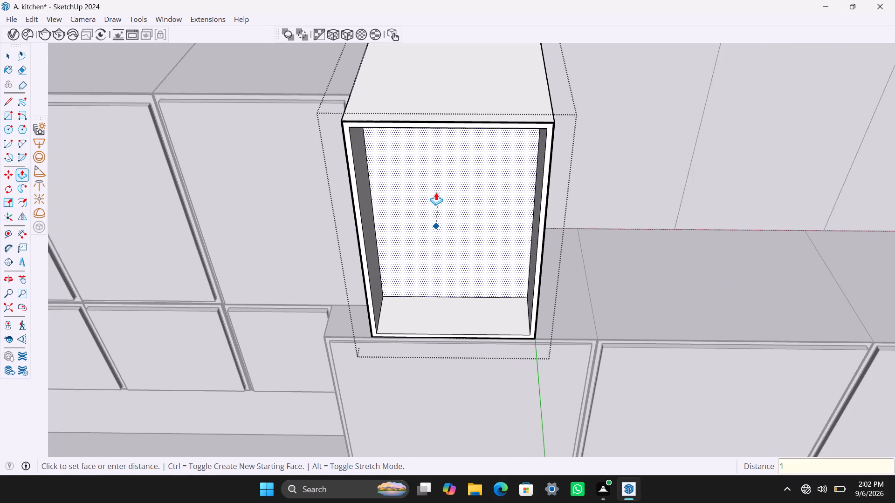
key("apostrophe")
key("8")
key("shift+quotedbl")
key("Return")
key("space")
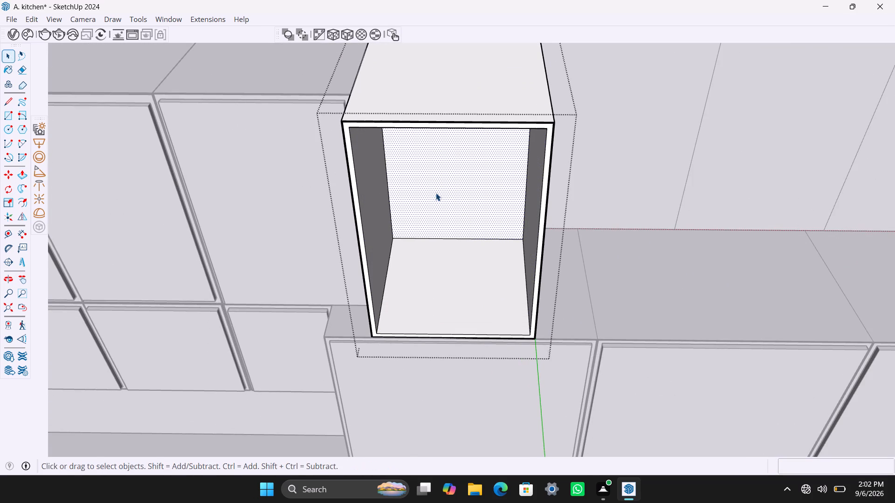
Draw a rectangle about 1'8 1/4" by 2'6 9/16" across the fifth upper cabinet's front opening and group it.
key("r")
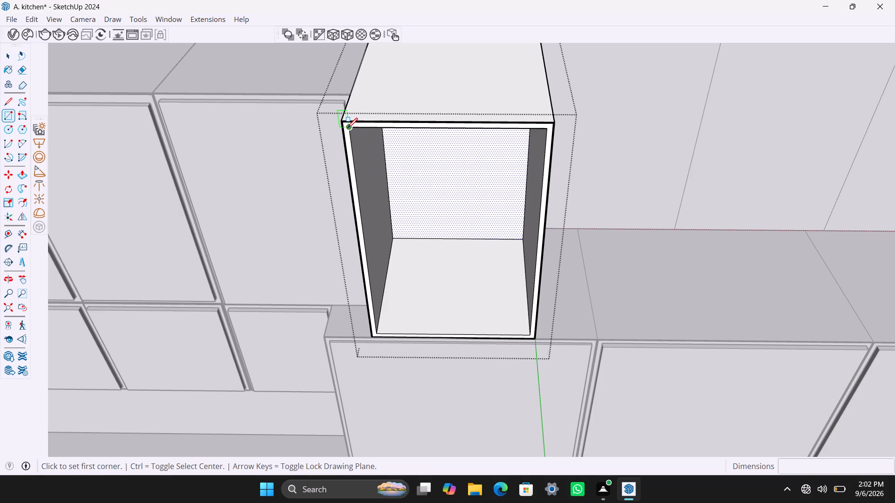
left_click(347, 129)
left_click(533, 334)
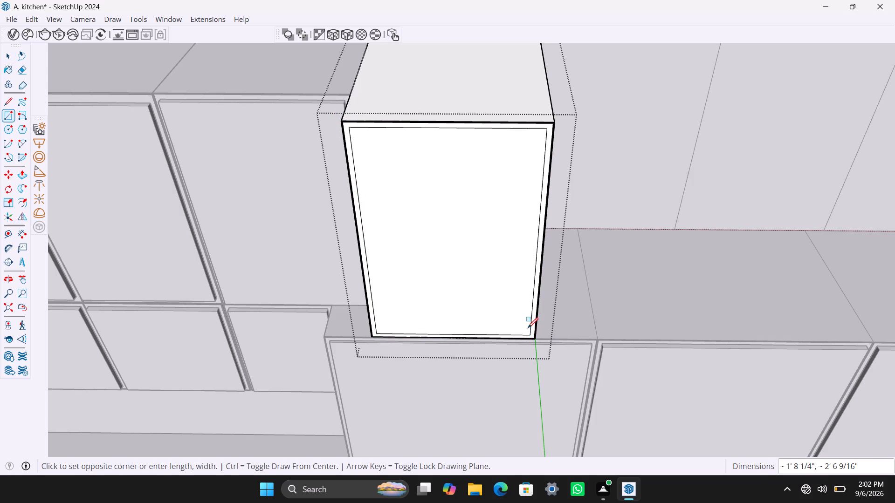
key("space")
double_click(489, 280)
right_click(488, 279)
triple_click(459, 272)
right_click(457, 272)
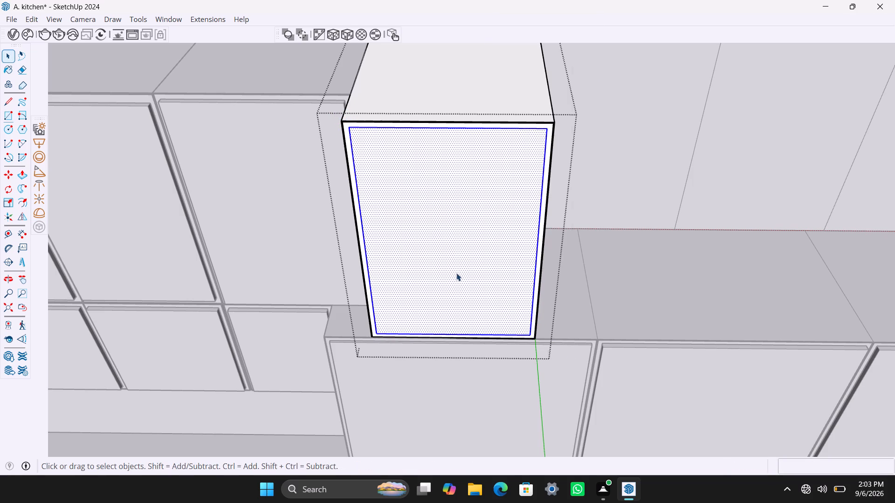
left_click(493, 105)
Push/Pull the grouped front rectangle 18 mm outward to form the fifth upper cabinet's door, and close the door group.
triple_click(429, 248)
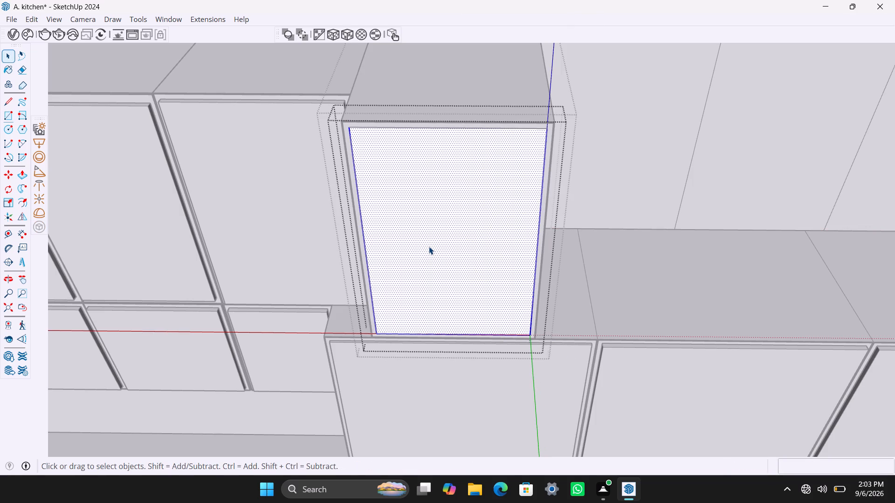
key("p")
left_click(428, 246)
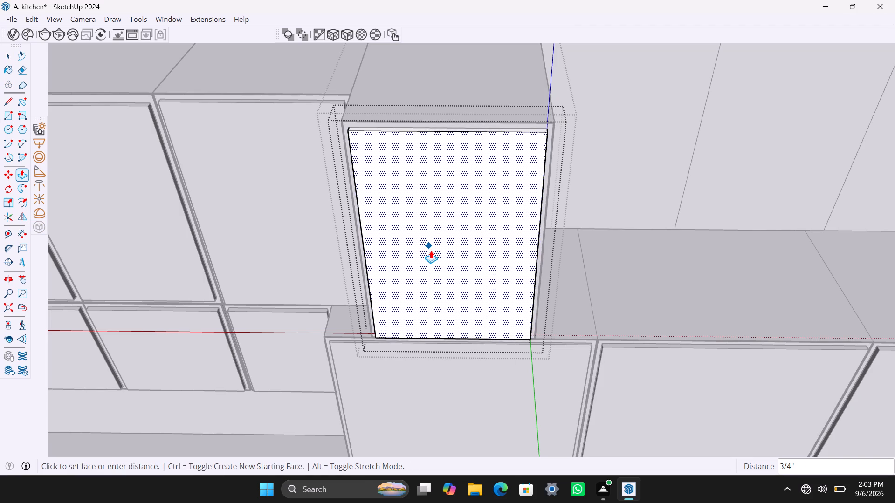
key("1")
key("8")
type("mm")
key("Return")
key("space")
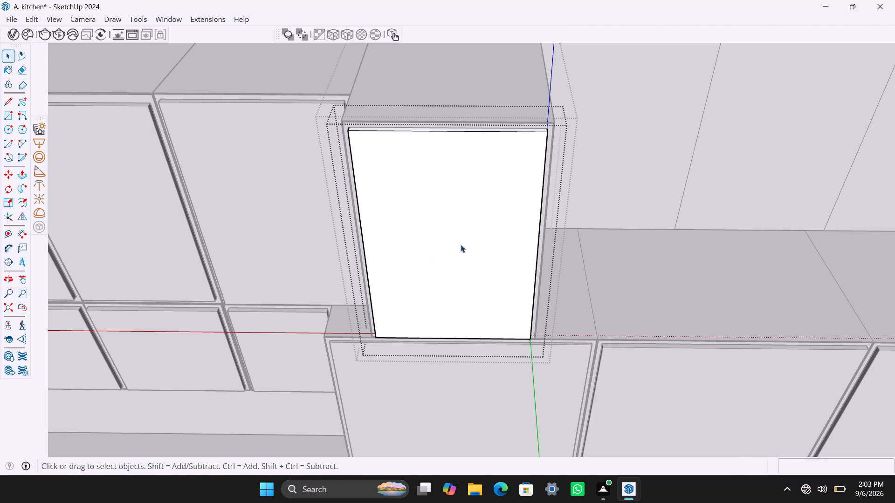
left_click(591, 239)
scroll(587, 230, "down", 5)
scroll(581, 186, "down", 4)
middle_click_drag(602, 182, 522, 226)
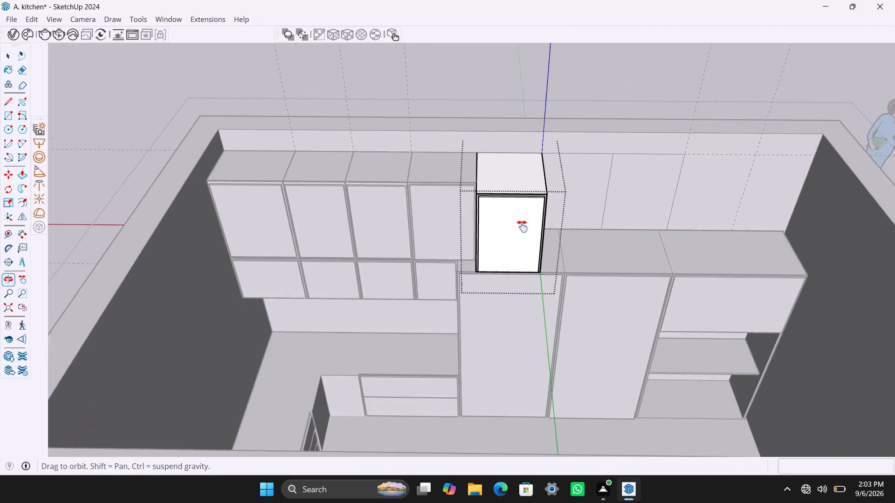
Close the fifth upper cabinet's group.
middle_click_drag(522, 226, 519, 228)
left_click(577, 103)
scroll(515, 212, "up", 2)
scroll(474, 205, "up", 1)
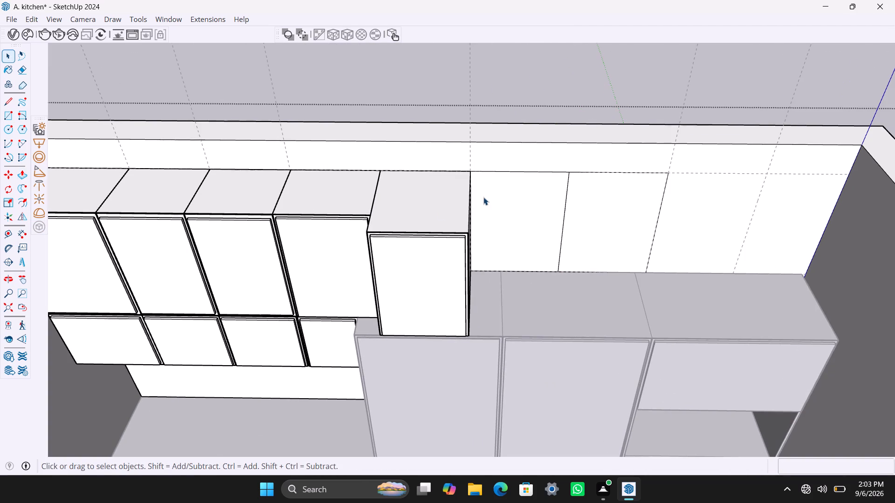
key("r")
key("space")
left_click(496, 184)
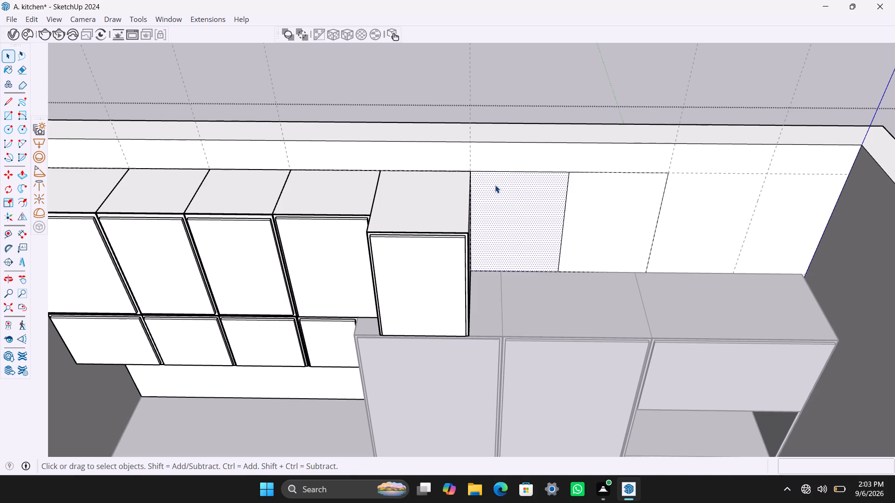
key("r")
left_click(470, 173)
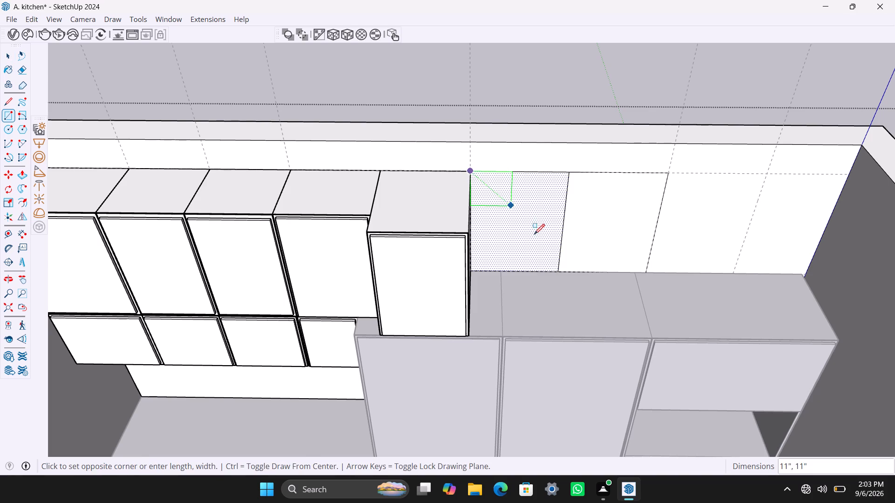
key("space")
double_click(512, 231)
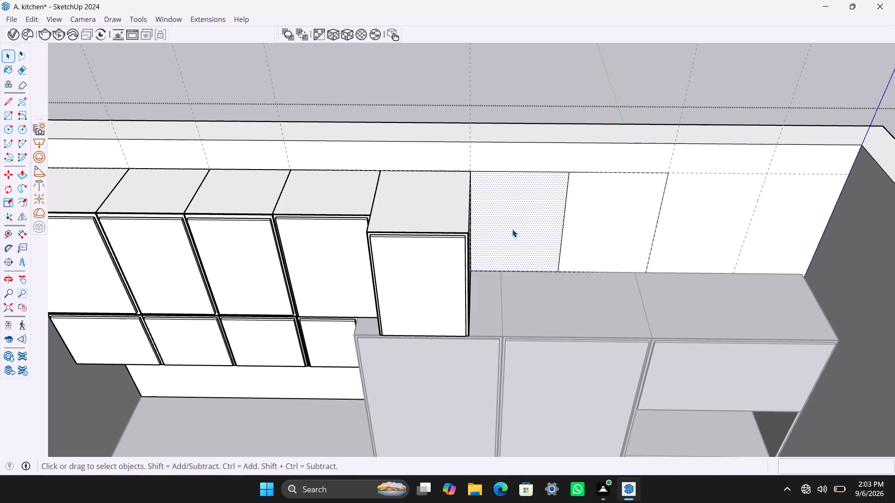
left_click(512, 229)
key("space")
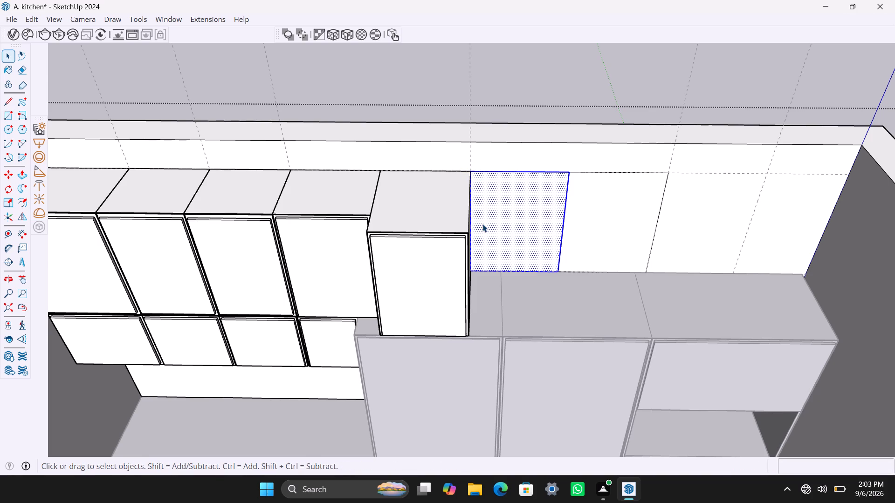
Draw a rectangle over the marked wall section beside the fifth upper cabinet and group it as the sixth cabinet's base.
key("r")
left_click(472, 172)
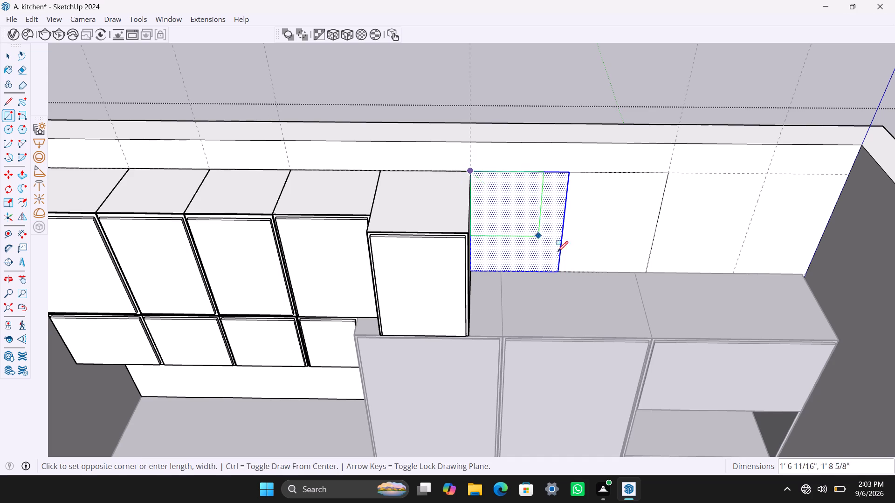
left_click(558, 269)
key("space")
left_click(542, 245)
double_click(541, 245)
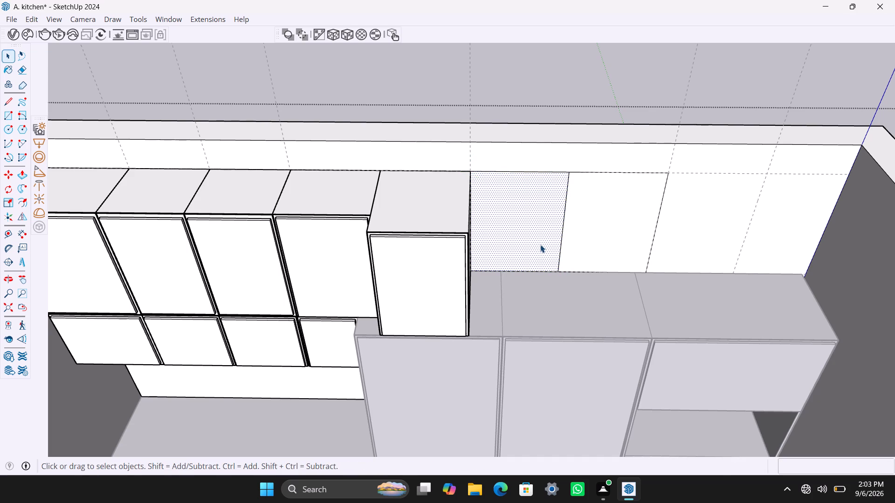
right_click(540, 245)
left_click(584, 115)
Open the new group and Push/Pull its face 2' out from the wall to form the sixth upper cabinet's body.
left_click(556, 235)
triple_click(543, 222)
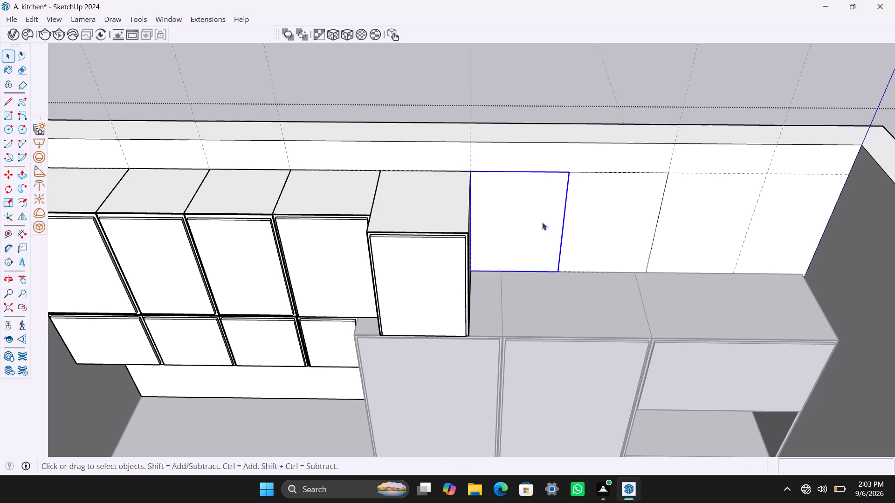
key("p")
left_click(542, 224)
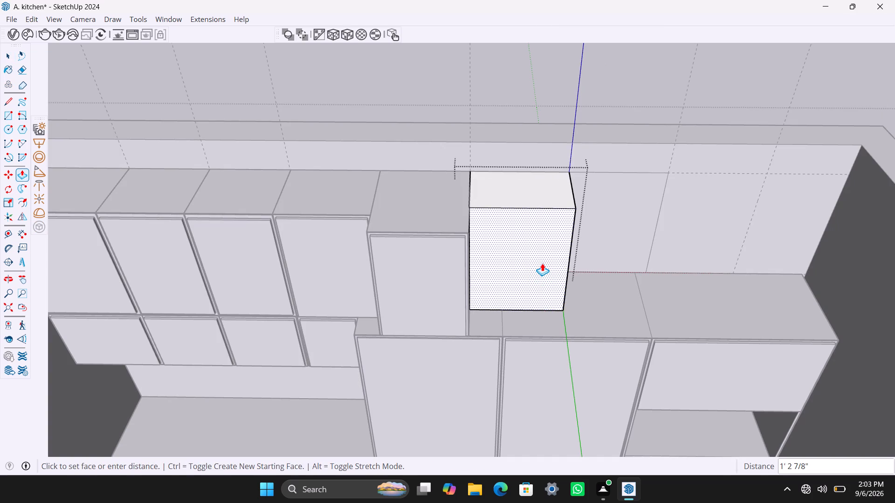
type("2'")
key("Return")
key("space")
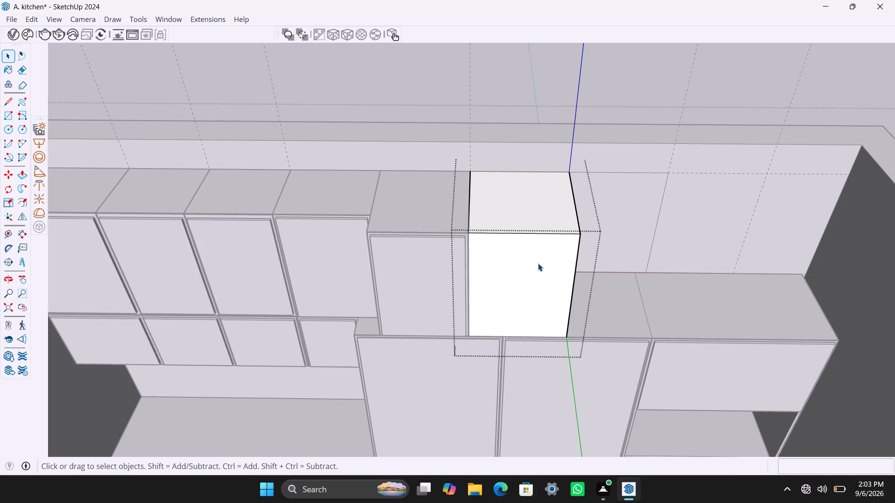
Offset the sixth upper cabinet's front face 2.5 mm inward, and offset the resulting inner face a further 18 mm.
left_click(530, 271)
key("f")
left_click(482, 247)
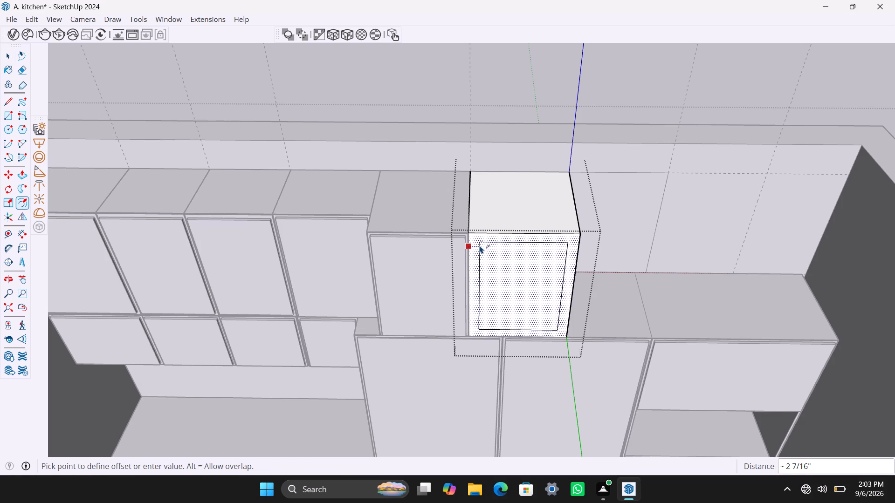
type("2.5mm")
key("Return")
left_click(475, 244)
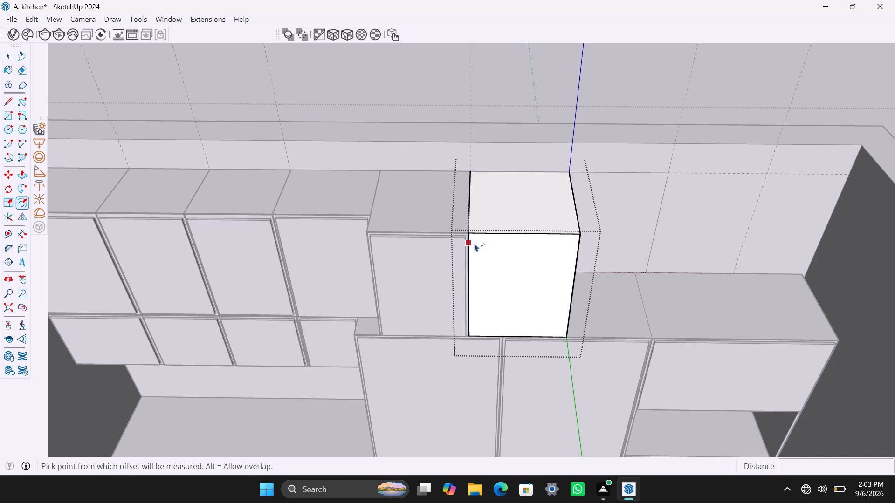
key("1")
type("8mm")
key("Return")
Delete the thin 2.5 mm border face around the sixth upper cabinet's front.
scroll(478, 249, "up", 13)
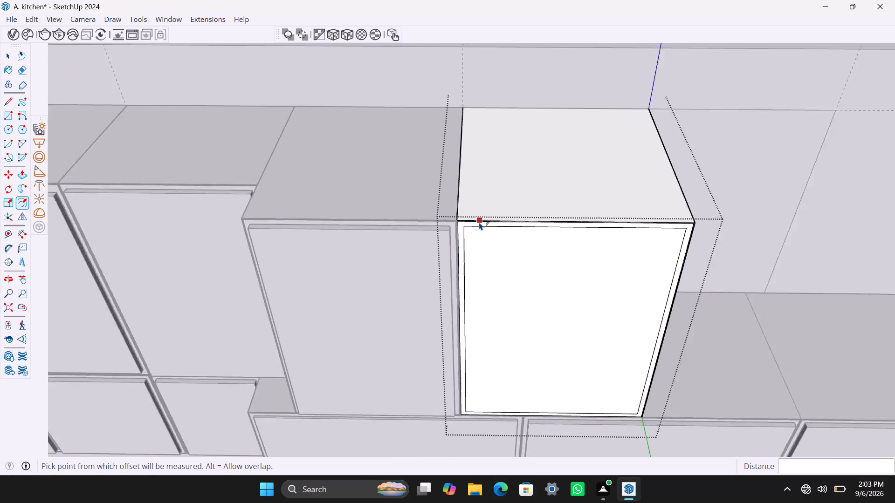
scroll(479, 222, "up", 20)
key("space")
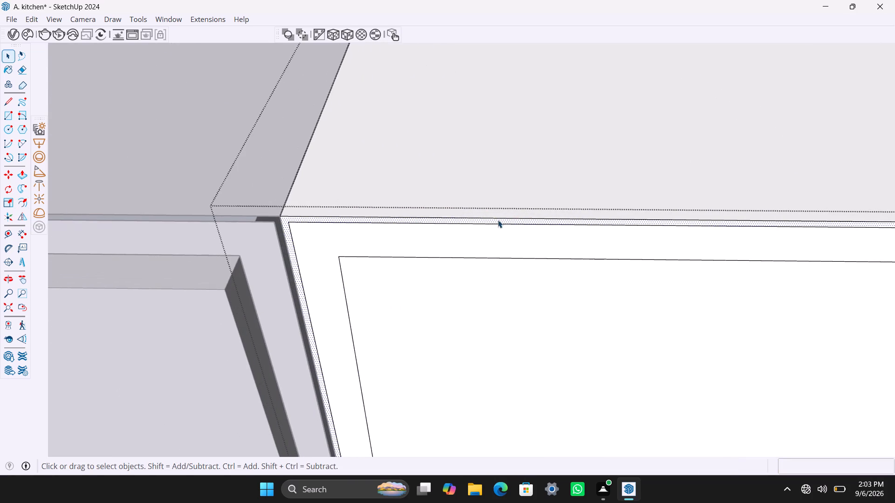
key("Delete")
Push/Pull the sixth upper cabinet's inner front face 1'8" inward to hollow out the body.
scroll(493, 258, "down", 20)
scroll(493, 258, "down", 2)
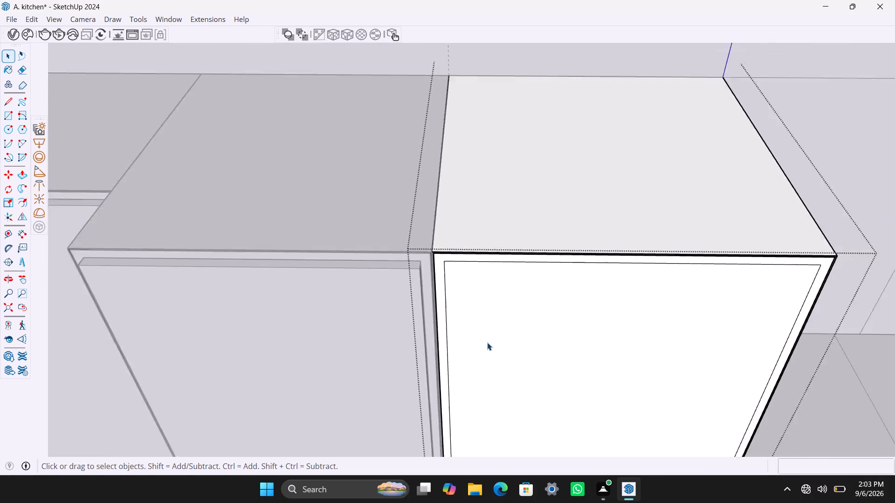
left_click(492, 349)
key("p")
left_click(493, 348)
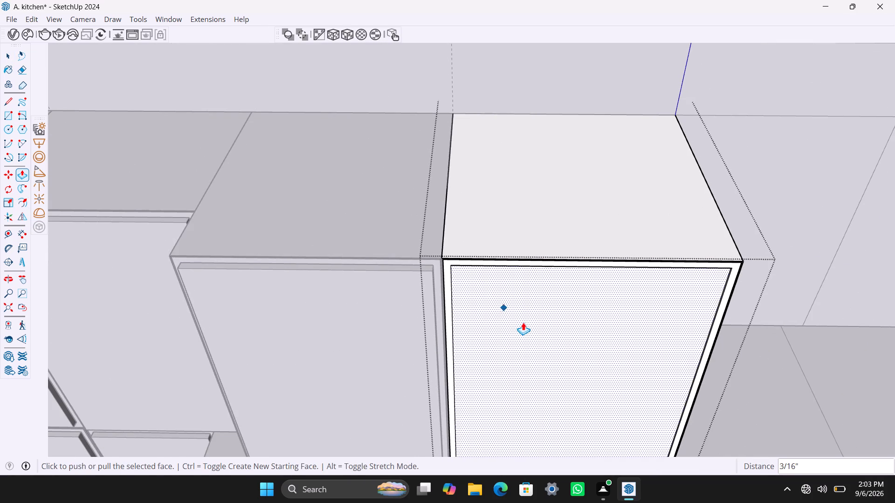
left_click(523, 322)
key("1")
key("apostrophe")
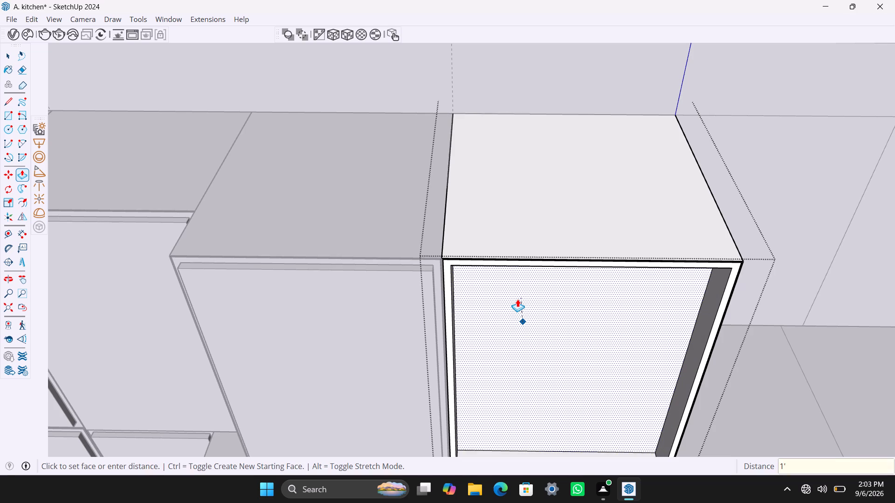
type("8\"")
key("Return")
key("space")
Draw a rectangle across the sixth upper cabinet's front opening, corner to corner, and group it with its edges.
scroll(518, 310, "down", 6)
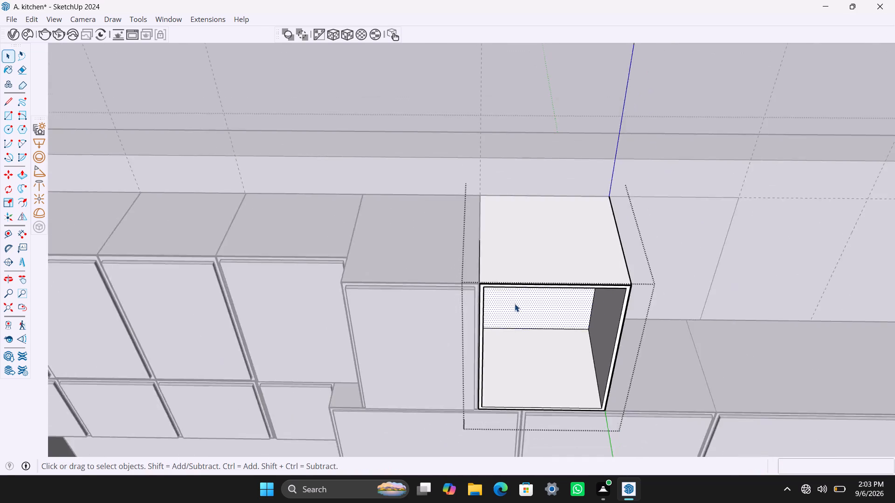
scroll(515, 304, "down", 1)
middle_click_drag(514, 304, 482, 260)
scroll(468, 254, "up", 3)
key("r")
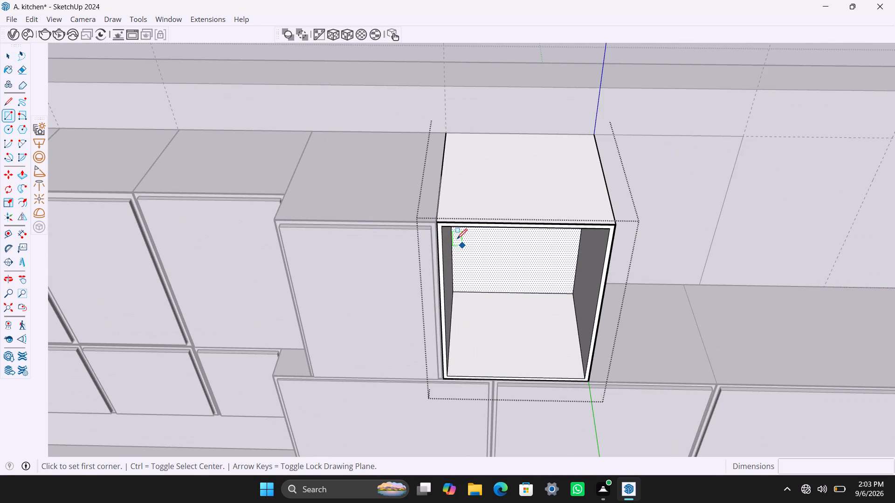
scroll(449, 235, "up", 2)
left_click(441, 225)
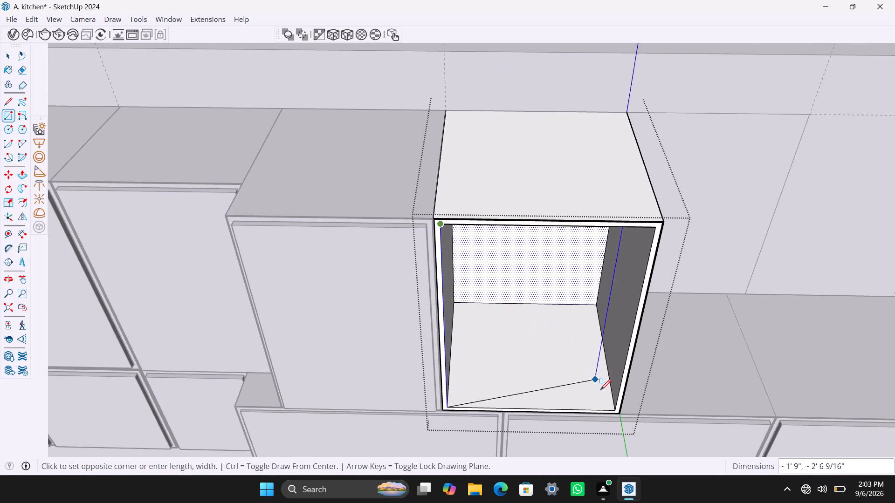
left_click(613, 408)
key("space")
double_click(538, 364)
right_click(537, 363)
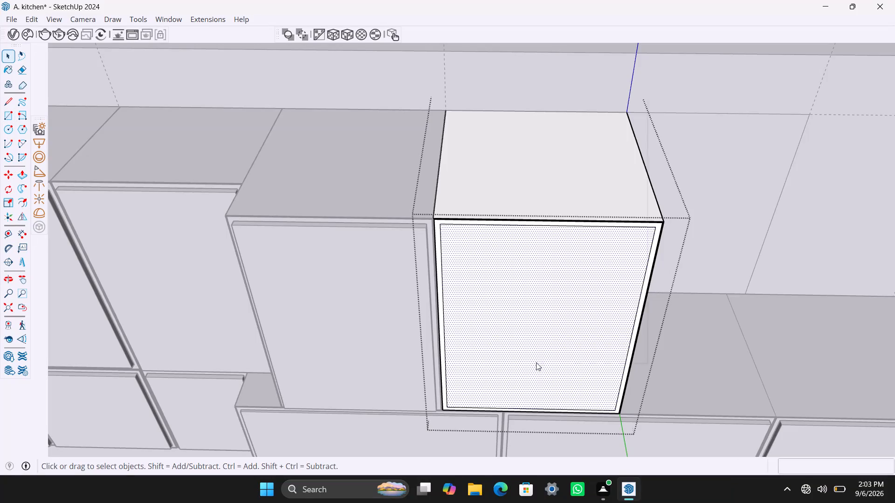
triple_click(494, 328)
right_click(491, 328)
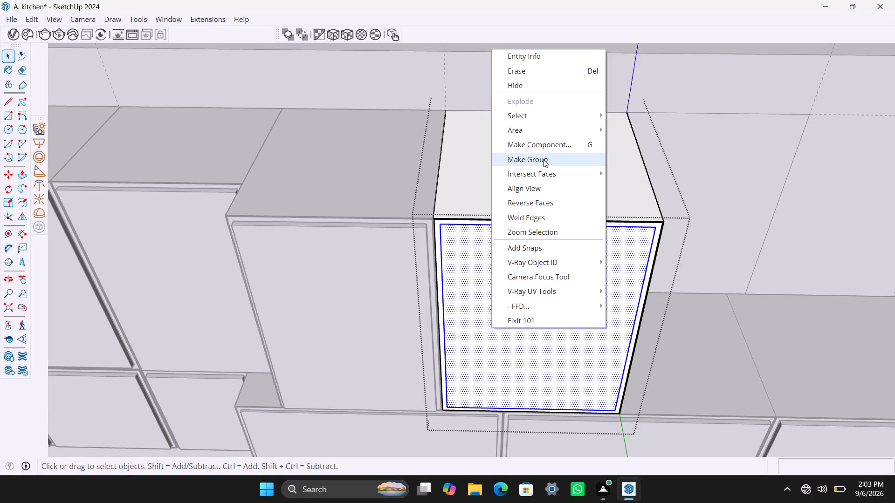
left_click(543, 159)
Push/Pull the grouped front rectangle 18 mm outward to form the sixth upper cabinet's door, and close the door and cabinet groups.
double_click(522, 336)
left_click(519, 328)
key("p")
left_click(519, 328)
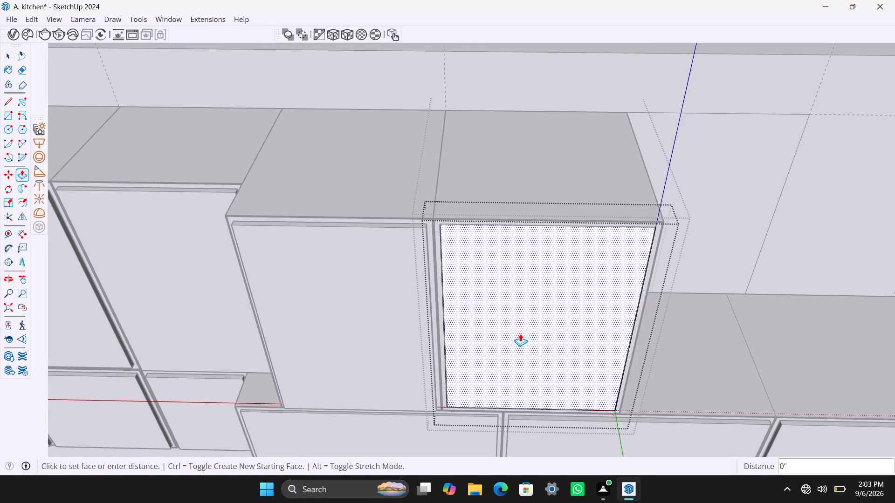
key("1")
type("8mm")
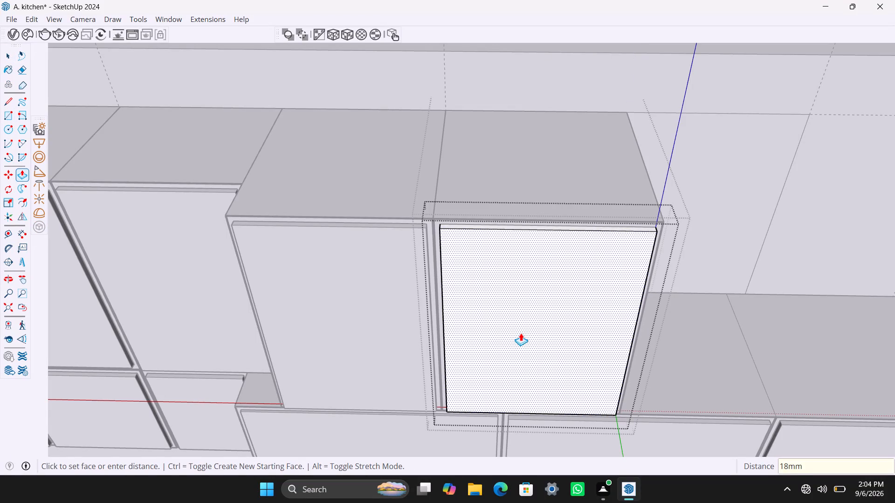
key("Return")
key("space")
left_click(681, 239)
scroll(662, 263, "down", 9)
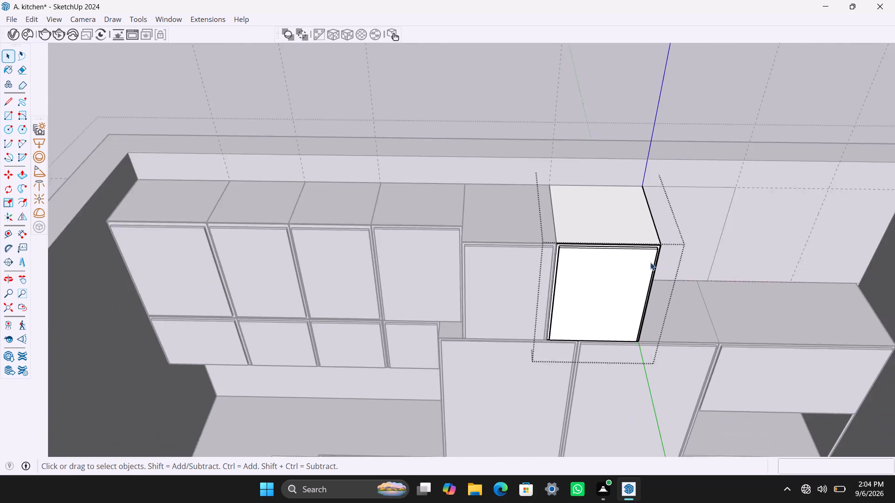
left_click(484, 88)
Draw a rectangle over the marked wall section beside the sixth upper cabinet and group it as the seventh cabinet's base.
scroll(578, 276, "down", 2)
middle_click_drag(596, 274, 466, 311)
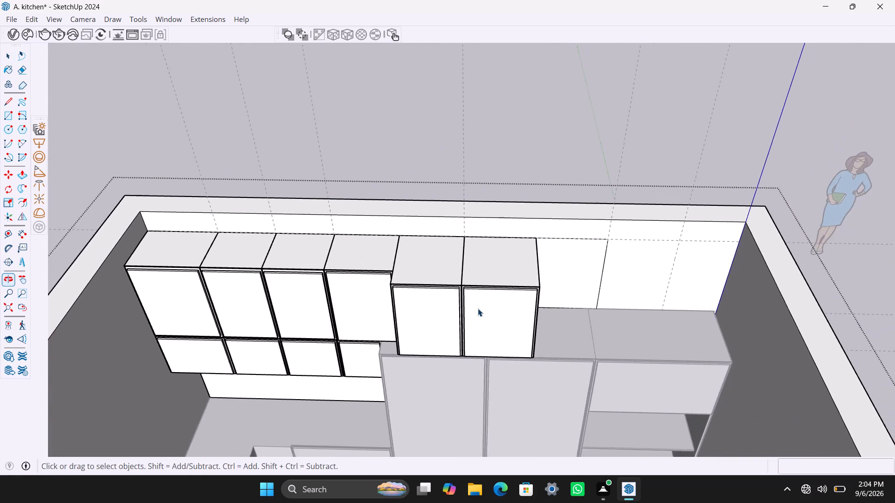
scroll(551, 291, "up", 3)
middle_click_drag(546, 290, 528, 272)
left_click(554, 235)
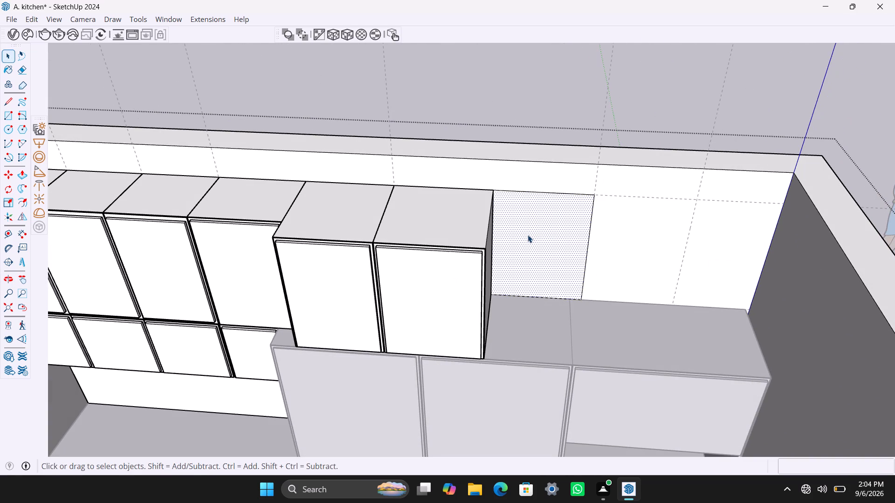
key("r")
left_click(496, 193)
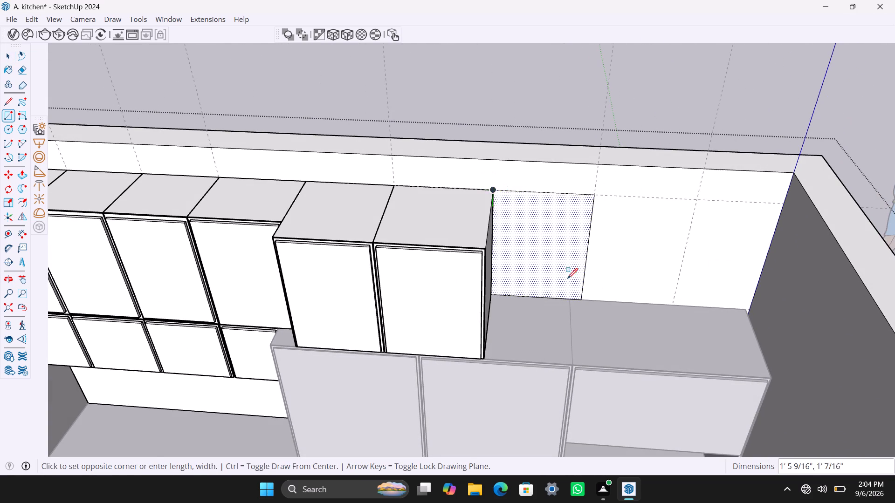
left_click(579, 300)
key("space")
double_click(540, 256)
left_click(539, 256)
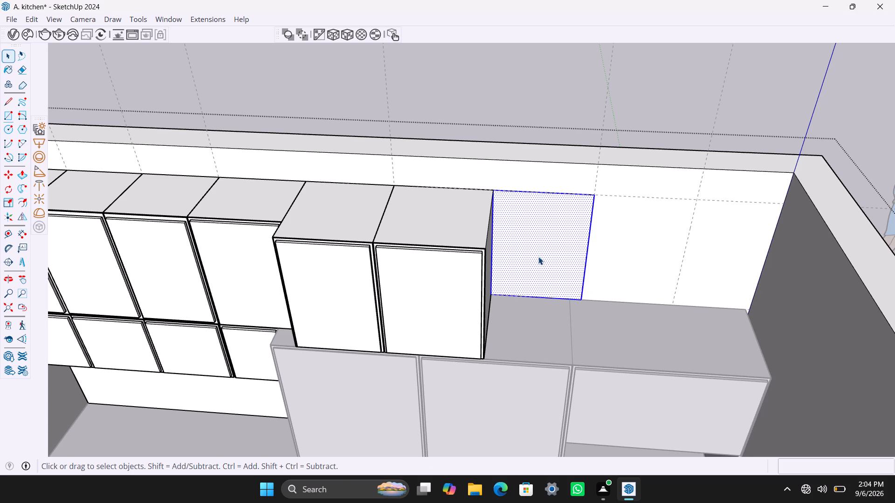
right_click(538, 257)
left_click(556, 113)
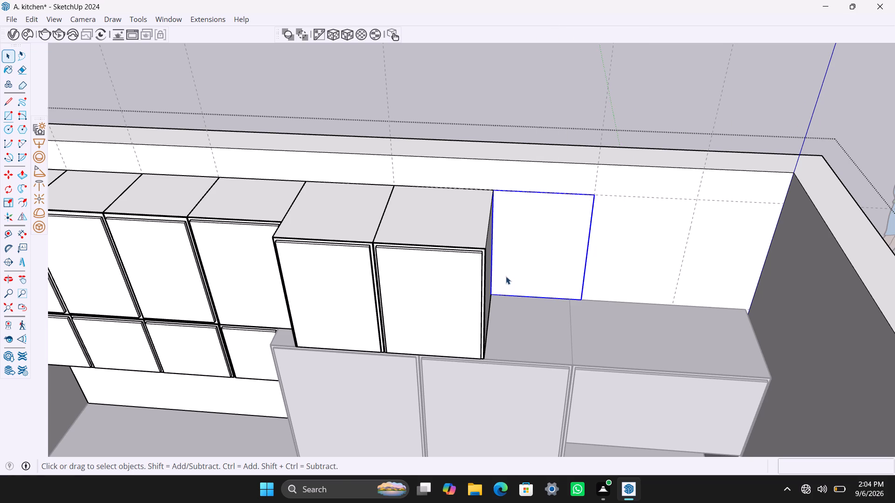
Open the new group and Push/Pull its face 2' out from the wall to form the seventh upper cabinet's body.
triple_click(523, 253)
key("p")
left_click(521, 250)
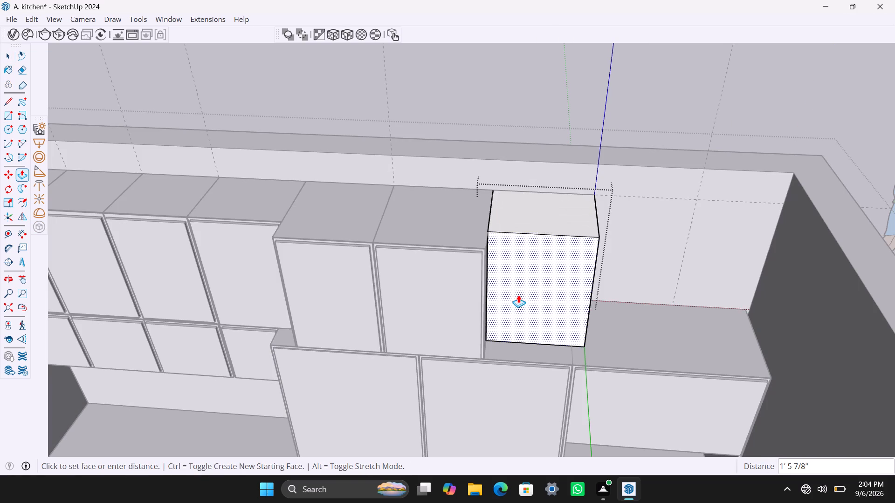
type("2'")
key("Return")
key("space")
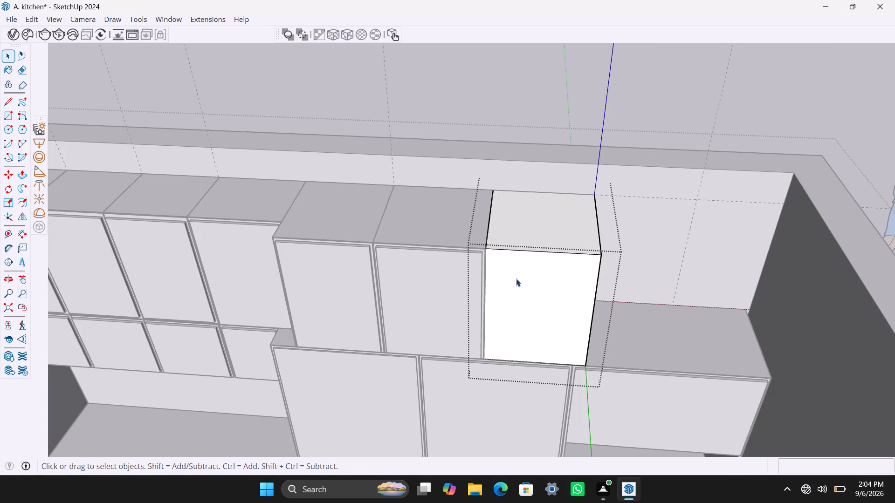
Offset the seventh upper cabinet's front face 2.5 mm inward, and offset the resulting inner face another 18 mm inward.
left_click(516, 279)
key("f")
left_click(504, 270)
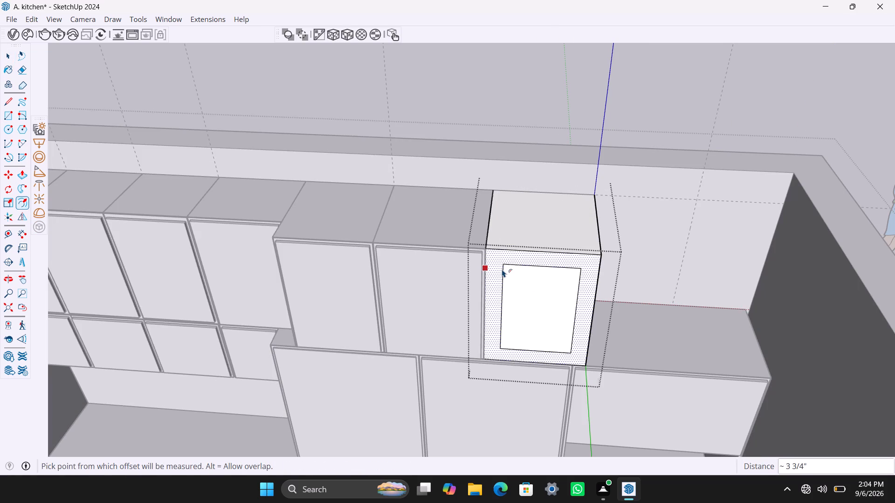
key("2")
key("period")
type("5mm")
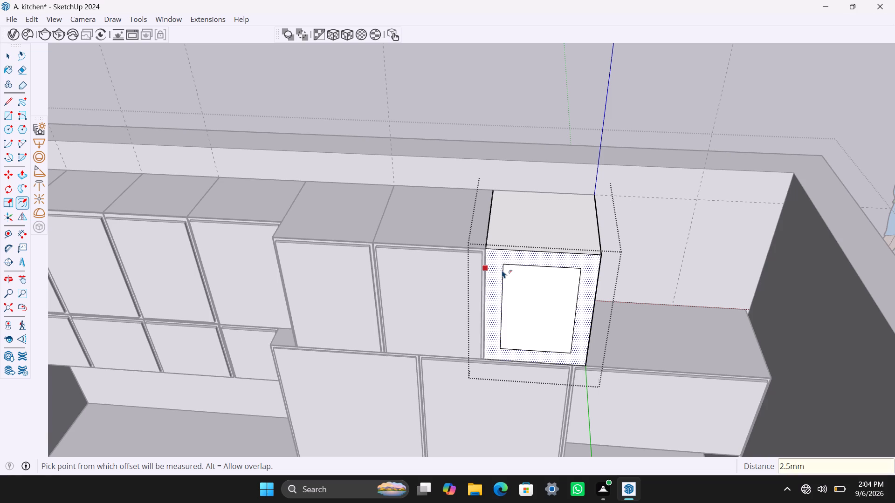
key("Return")
left_click(502, 262)
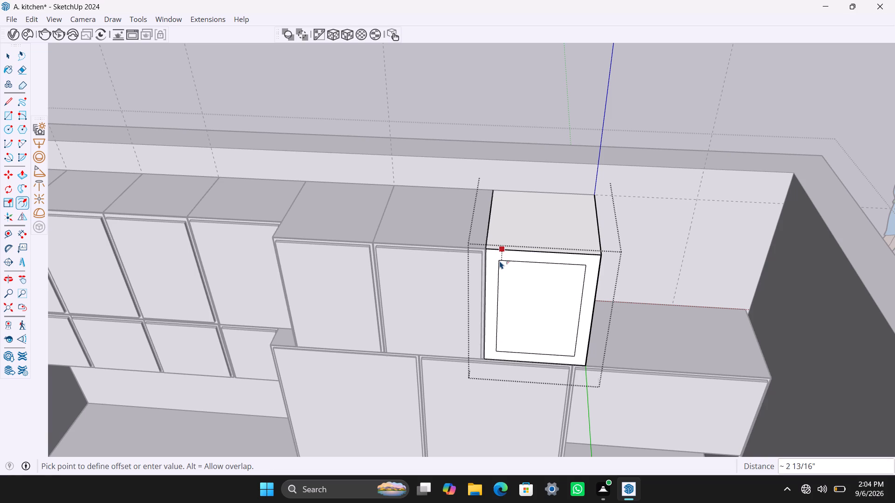
key("1")
key("8")
type("mm")
key("Return")
key("space")
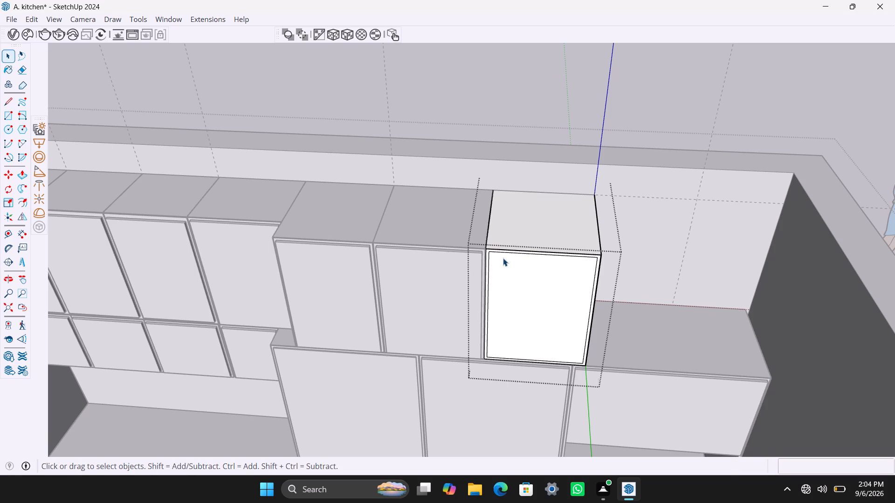
Delete the thin 2.5 mm border face around the seventh upper cabinet's front.
scroll(503, 258, "up", 20)
scroll(503, 258, "up", 10)
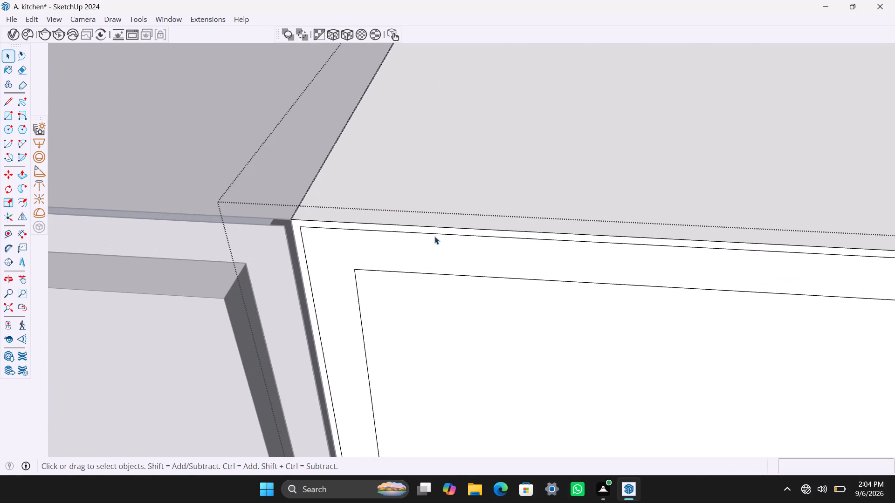
left_click(422, 227)
key("Delete")
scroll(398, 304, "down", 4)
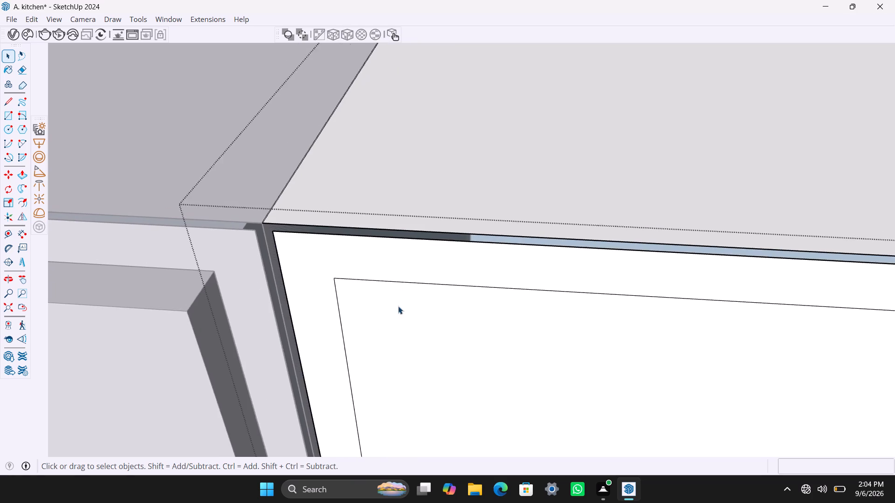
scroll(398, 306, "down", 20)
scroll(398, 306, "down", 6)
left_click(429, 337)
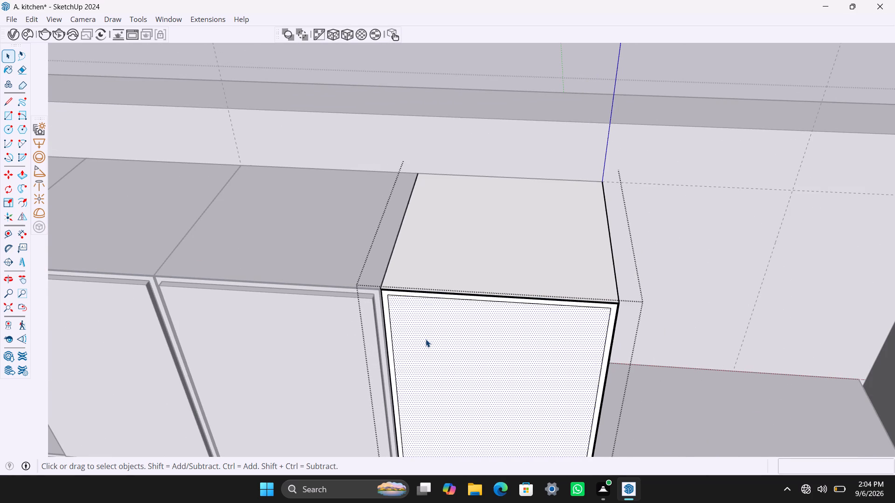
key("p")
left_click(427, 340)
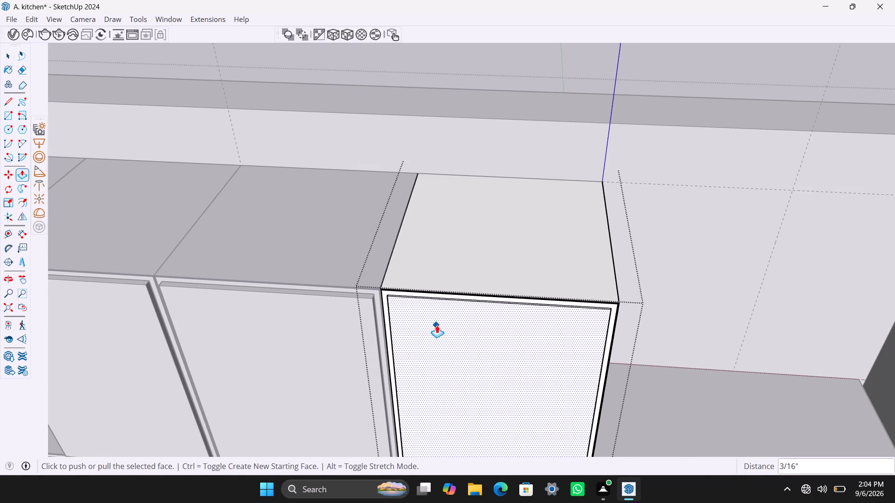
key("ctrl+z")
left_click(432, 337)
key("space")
Push/Pull the seventh upper cabinet's inner front face 1'8" inward to hollow out the body.
left_click(431, 337)
key("p")
left_click(430, 337)
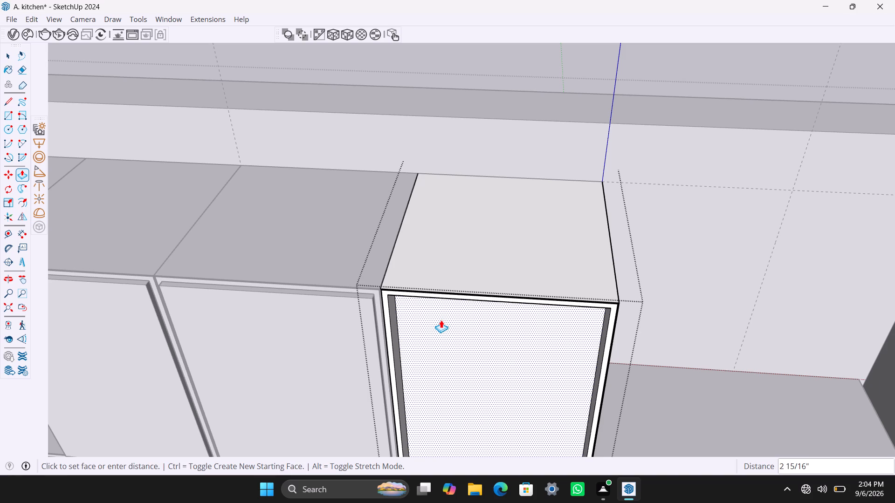
type("1'8\"")
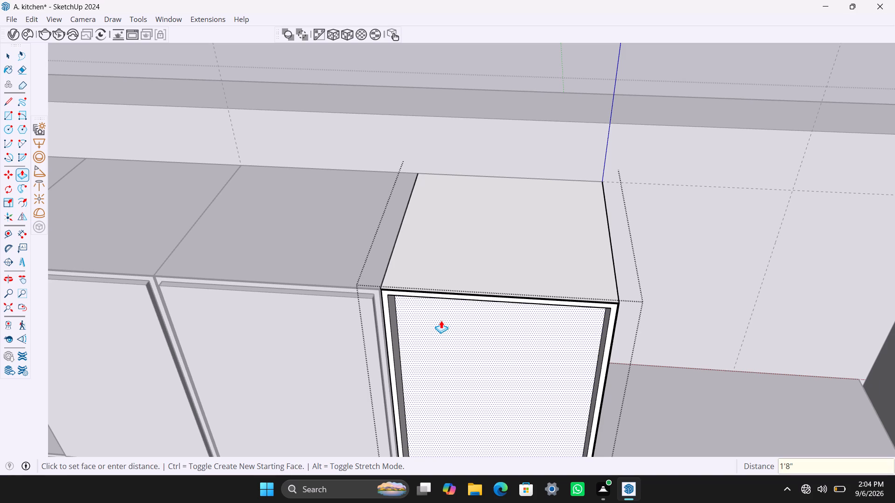
key("Return")
Draw a rectangle across the seventh upper cabinet's front opening, corner to corner, and group it with its edges.
scroll(433, 322, "down", 10)
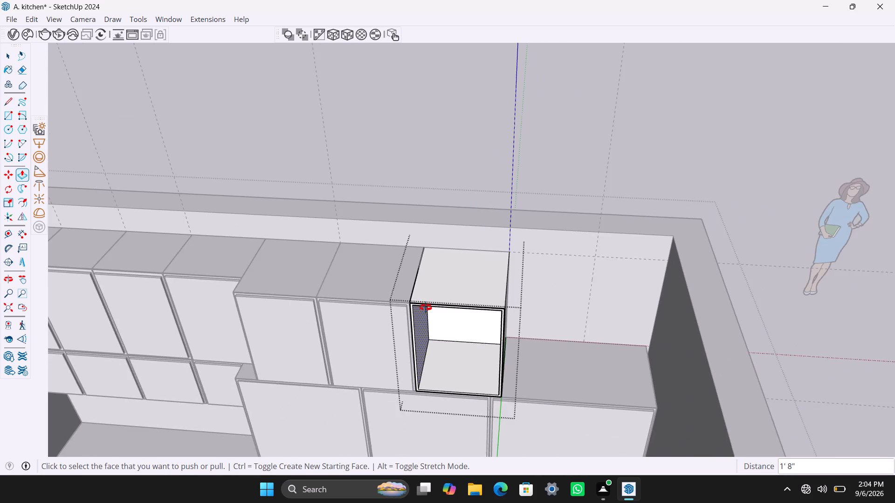
scroll(426, 307, "down", 1)
middle_click_drag(426, 307, 413, 259, "shift")
scroll(416, 268, "up", 3)
key("space")
key("r")
scroll(398, 260, "up", 2)
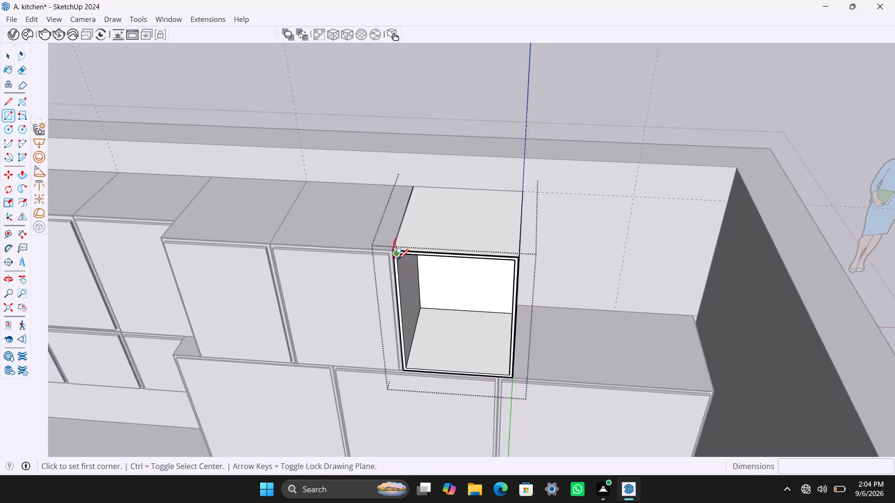
left_click(398, 255)
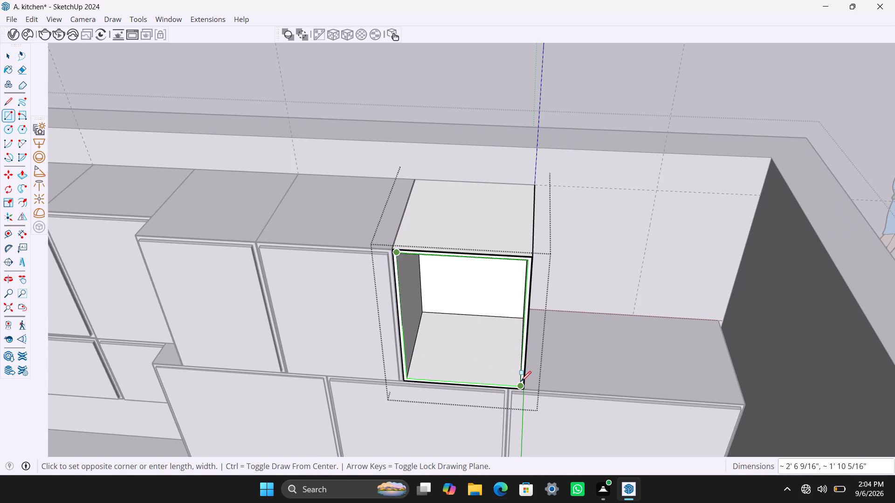
left_click(521, 381)
key("space")
double_click(488, 367)
right_click(487, 366)
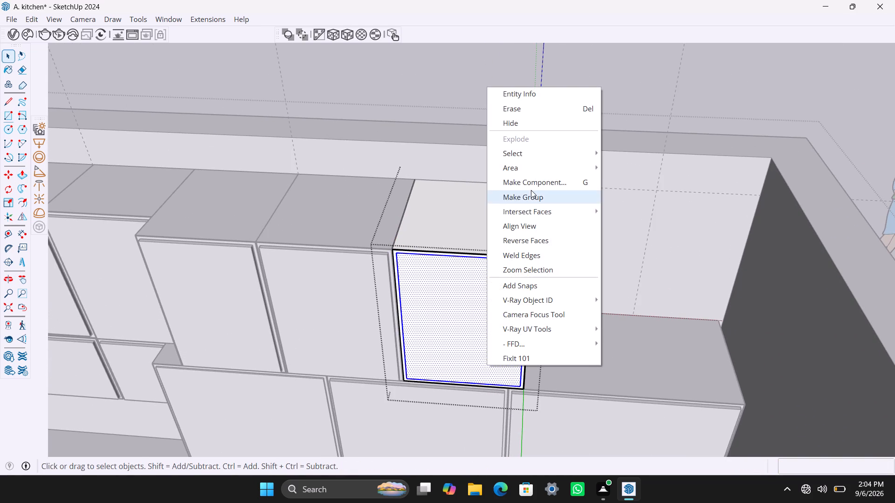
left_click(530, 190)
Push/Pull the grouped front rectangle 18 mm outward to form the seventh upper cabinet's door, and close the door and cabinet groups.
triple_click(473, 332)
key("p")
left_click(472, 332)
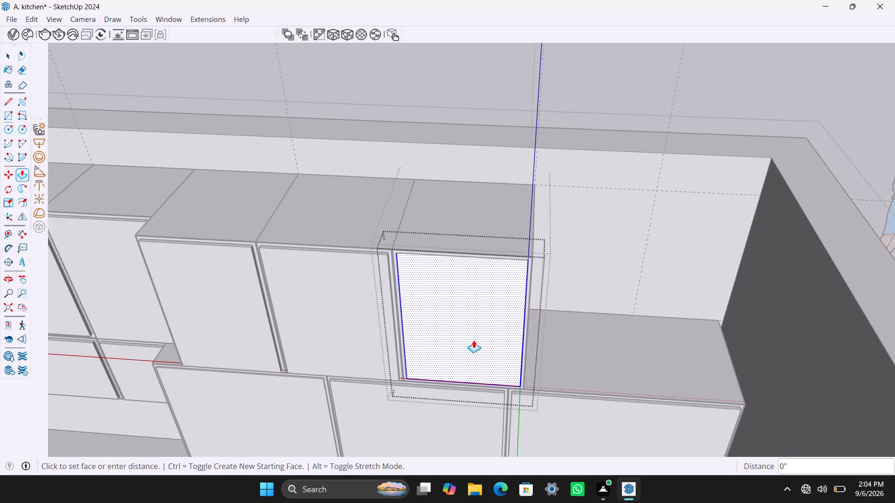
type("18mm")
key("Return")
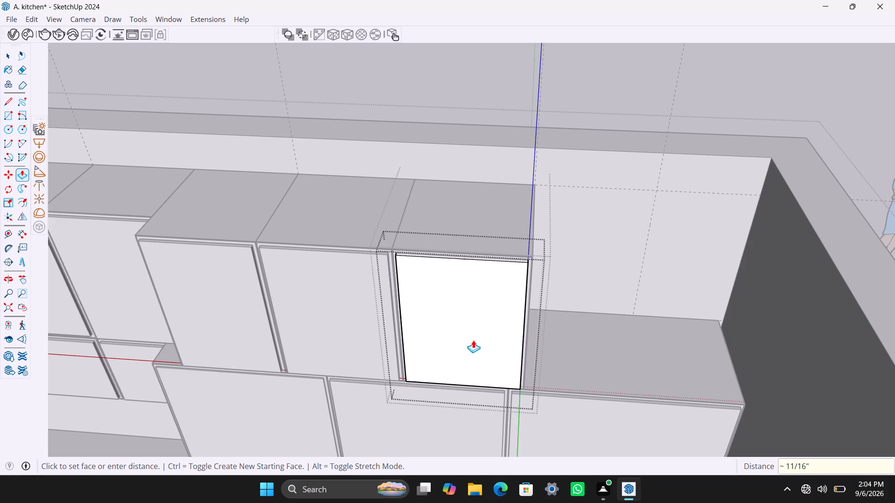
key("space")
left_click(572, 103)
scroll(487, 204, "down", 3)
double_click(424, 125)
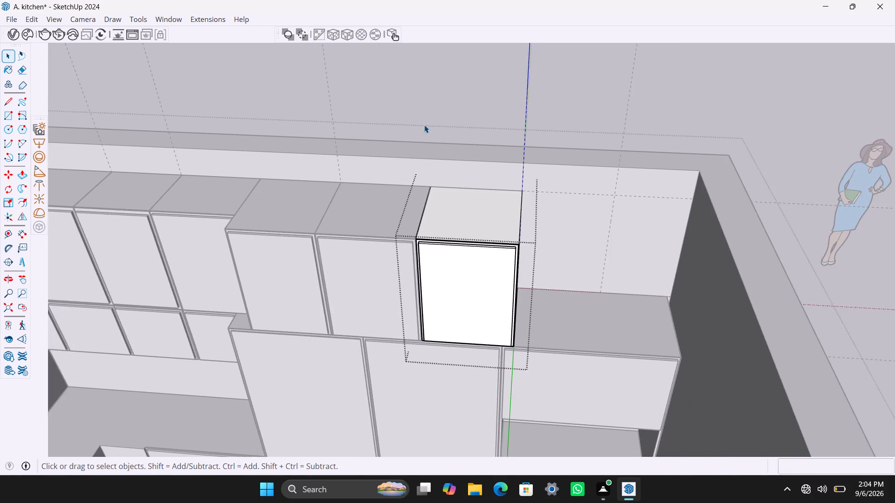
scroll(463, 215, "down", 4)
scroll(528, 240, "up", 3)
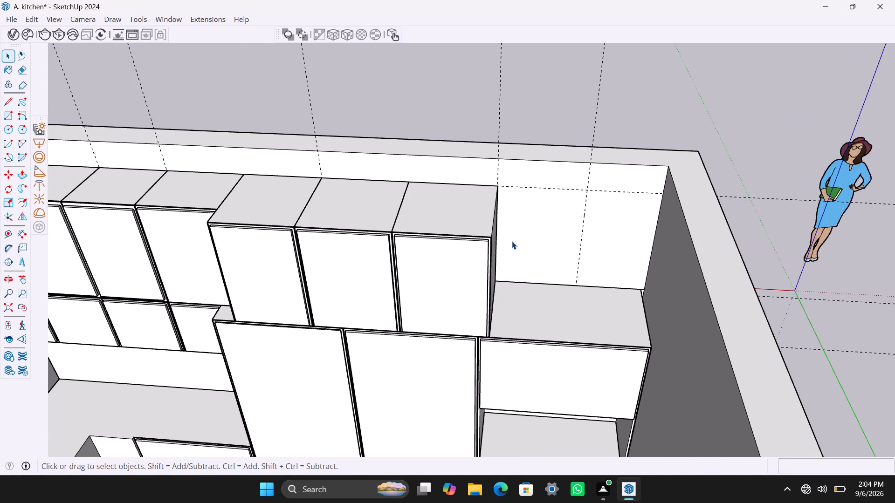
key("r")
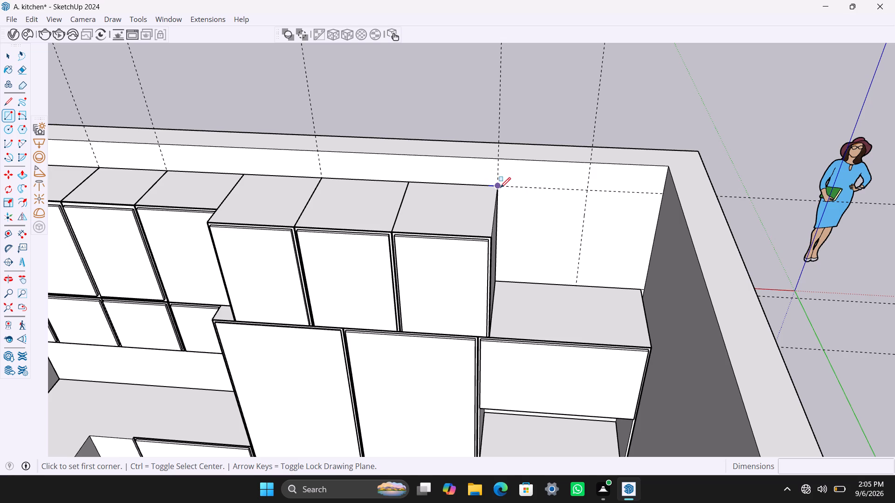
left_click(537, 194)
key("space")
Open the wall group, draw a rectangle over the guide-marked section beside the seventh upper cabinet, and group it as the eighth cabinet's base.
left_click(531, 203)
double_click(530, 203)
left_click(530, 203)
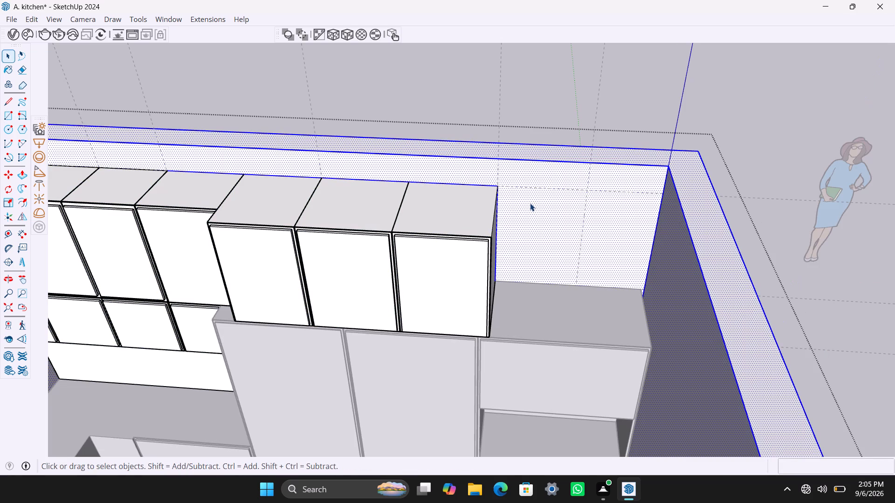
key("r")
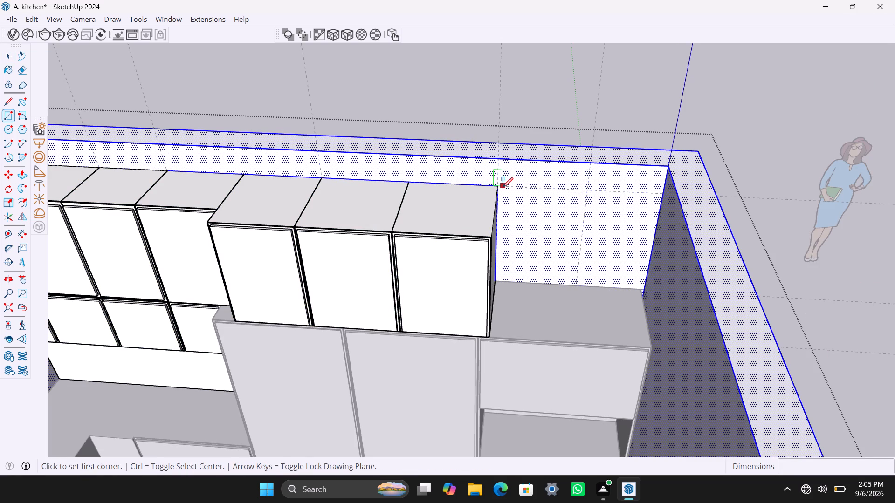
left_click(499, 187)
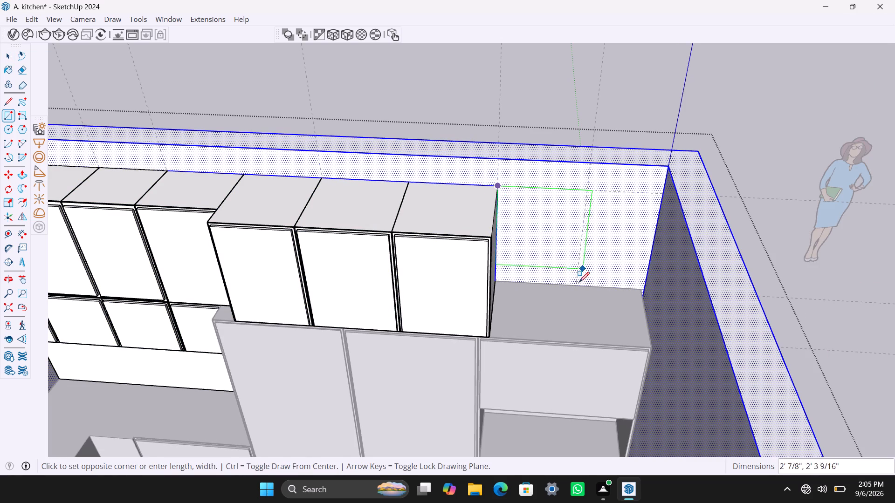
left_click(579, 285)
key("space")
double_click(536, 252)
right_click(535, 252)
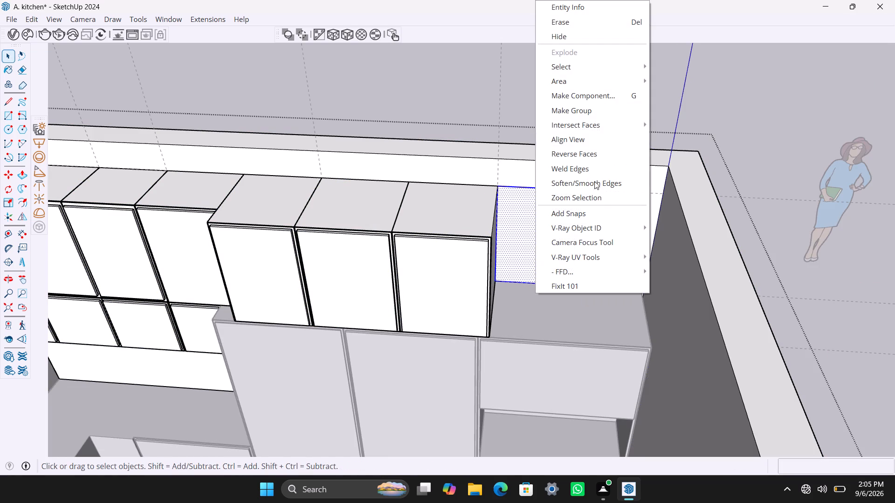
left_click(591, 111)
Open the new group and Push/Pull its face 2' out from the wall to form the eighth upper cabinet's body.
triple_click(569, 234)
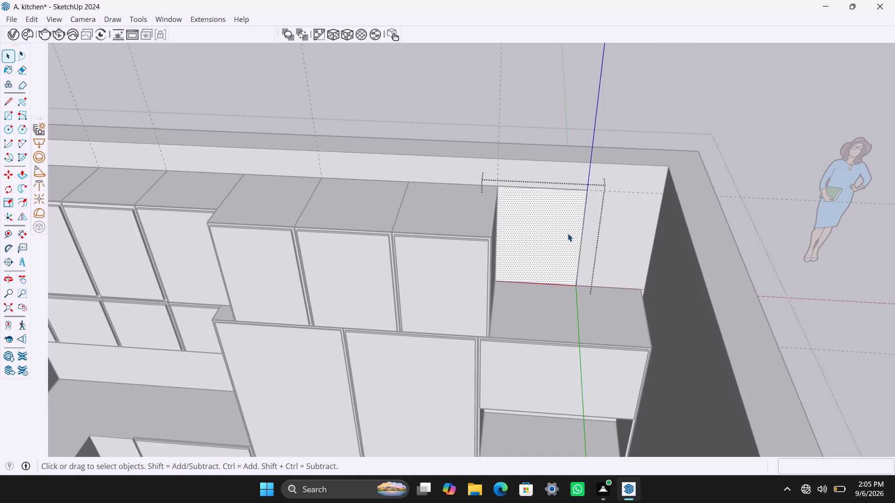
key("p")
left_click(567, 233)
key("2")
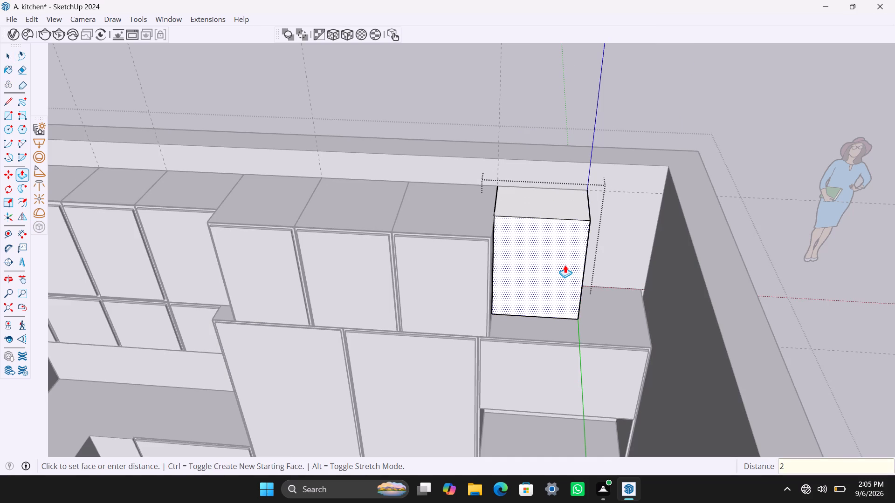
key("apostrophe")
key("Return")
key("space")
Offset the eighth upper cabinet's front face 2.5 mm inward, and offset the resulting inner face another 18 mm inward.
left_click(544, 260)
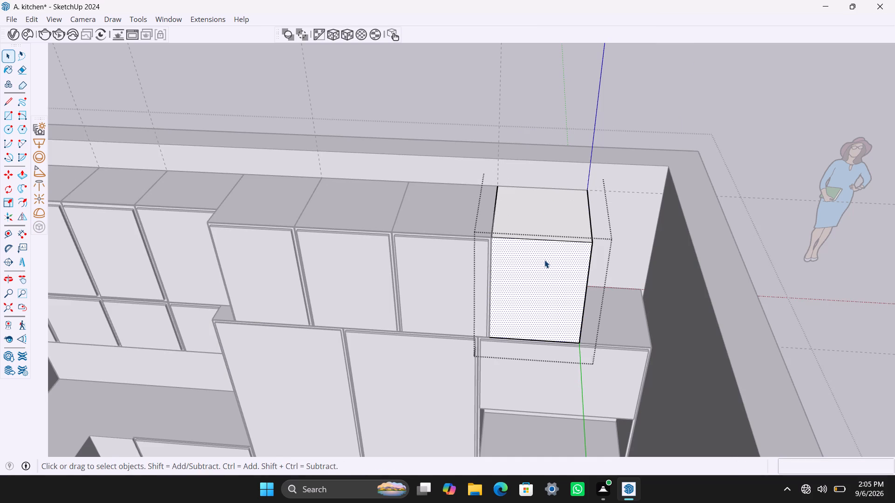
key("f")
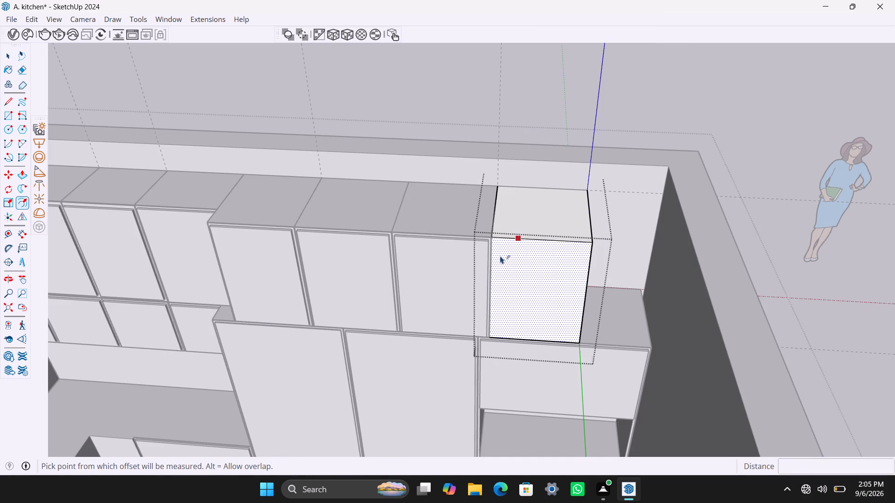
left_click(500, 256)
type("2.5mm")
key("Return")
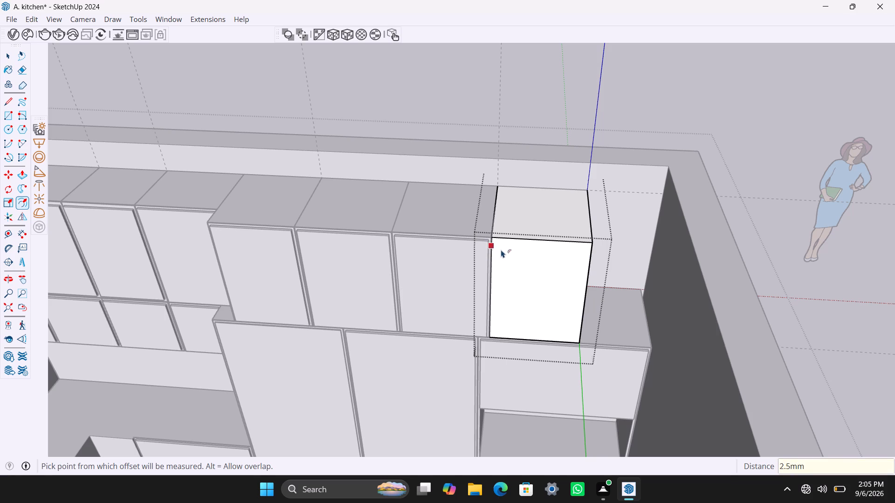
left_click(508, 254)
key("1")
key("8")
type("mm")
key("Return")
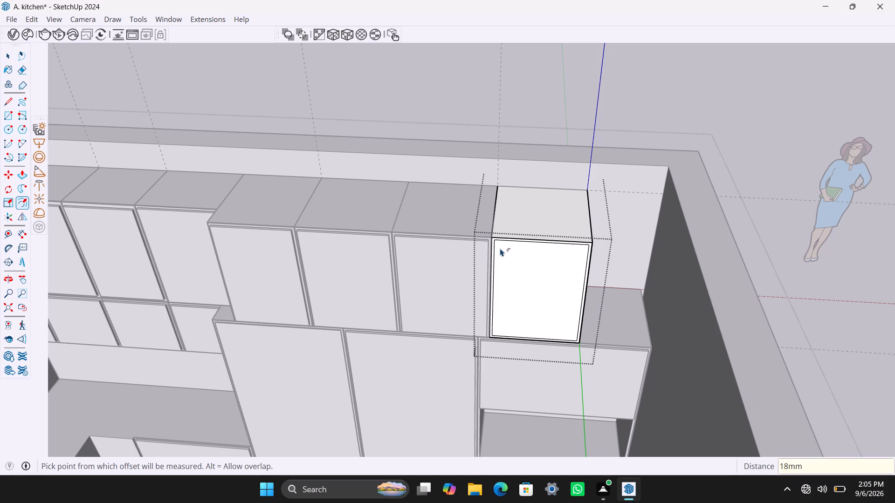
key("space")
Push/Pull the eighth upper cabinet's inner front face 1'8" inward to hollow out the body.
left_click(507, 258)
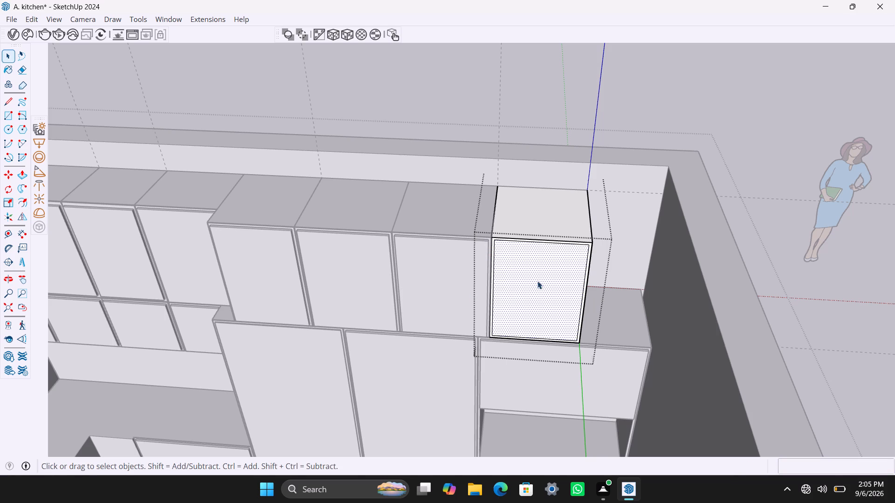
key("p")
left_click(540, 280)
key("1")
type("'8\"")
key("Return")
key("space")
Delete the thin 2.5 mm border face around the eighth upper cabinet's front.
scroll(521, 240, "up", 3)
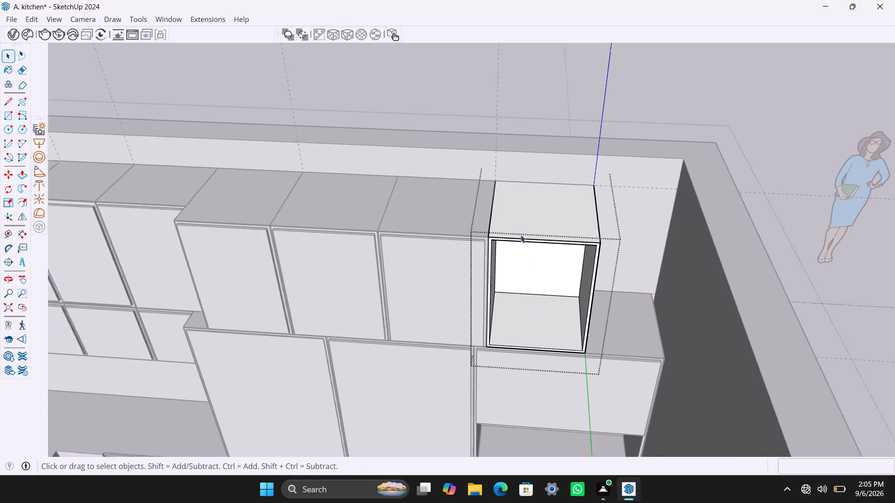
scroll(521, 235, "up", 20)
scroll(521, 235, "up", 4)
left_click(532, 251)
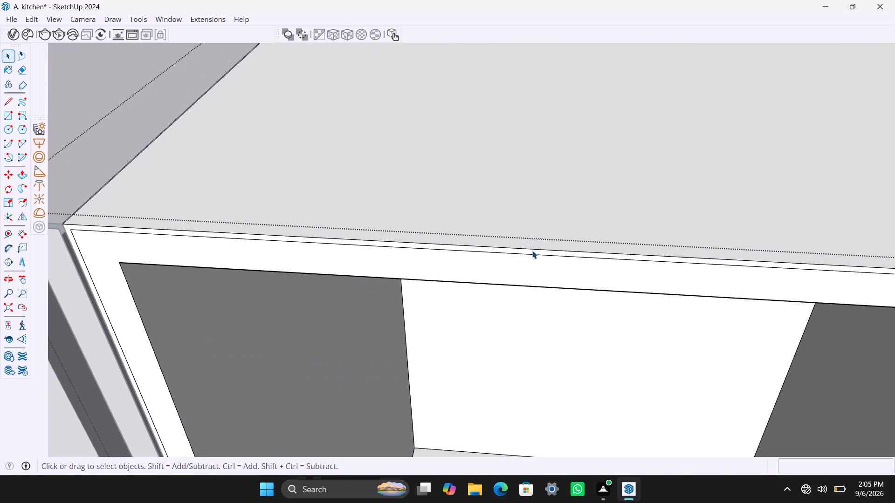
left_click(534, 251)
scroll(538, 252, "up", 3)
left_click(537, 252)
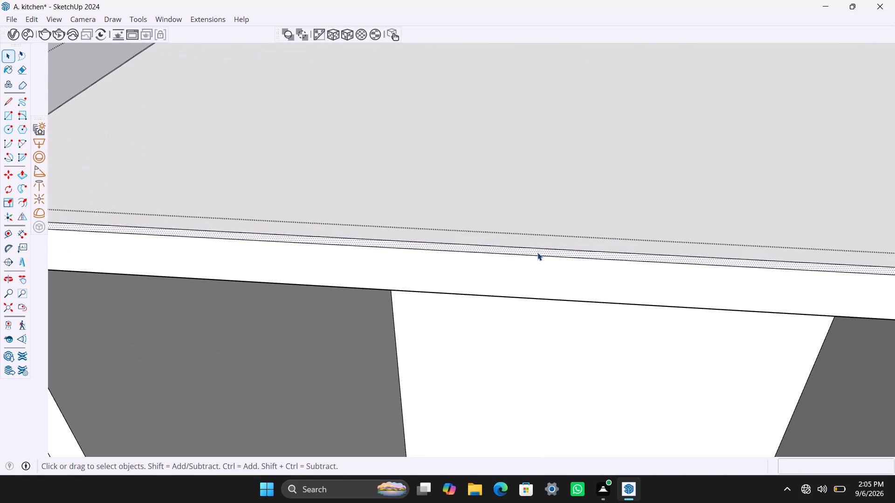
key("Delete")
scroll(542, 301, "down", 20)
middle_click_drag(511, 302, 498, 274)
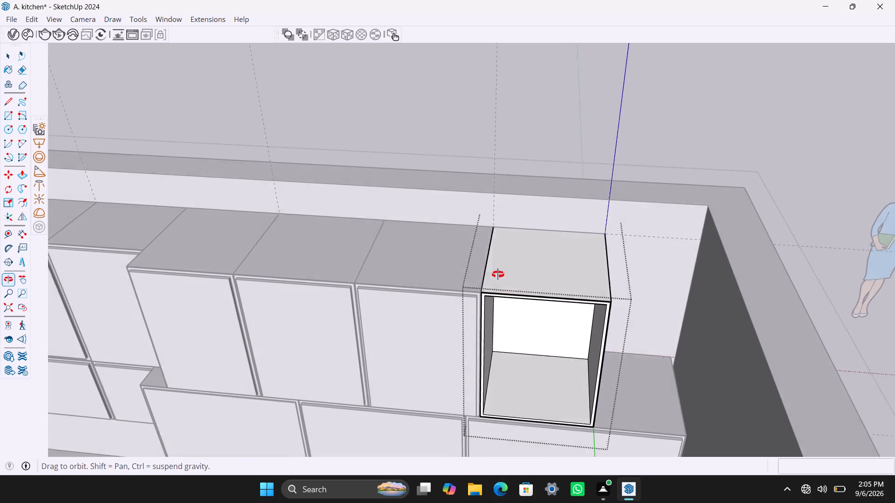
middle_click_drag(498, 274, 497, 271)
middle_click_drag(507, 329, 496, 285)
scroll(478, 268, "up", 2)
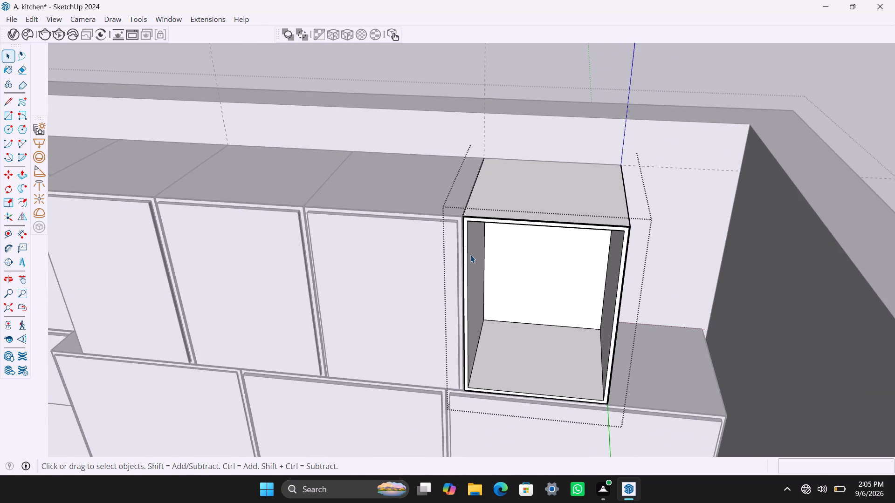
Draw a rectangle across the eighth upper cabinet's front opening and group it as the door panel.
key("r")
left_click(468, 222)
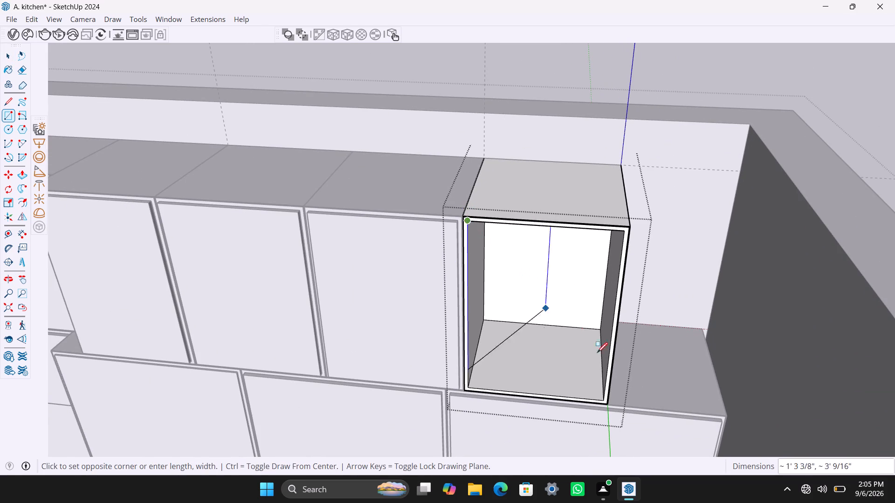
left_click(605, 401)
key("space")
double_click(545, 325)
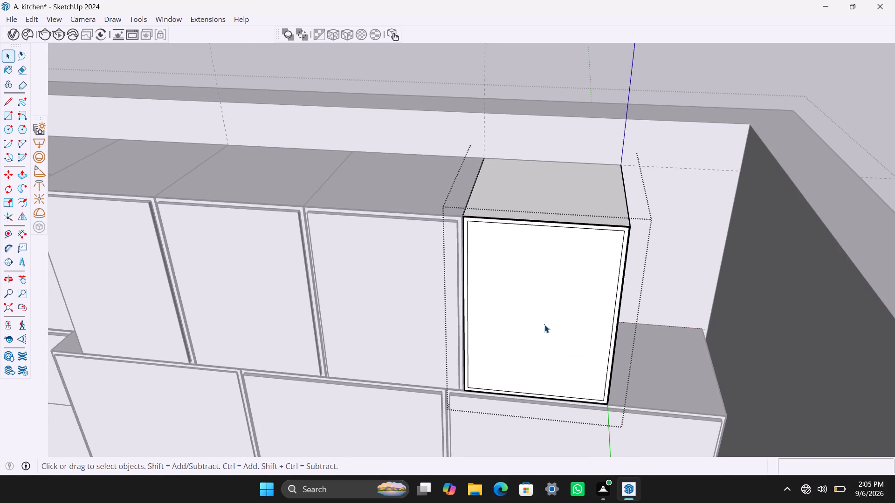
right_click(544, 324)
left_click(586, 160)
Open the eighth cabinet's door group, Push/Pull its face to 18 mm thickness, and exit both groups.
triple_click(531, 271)
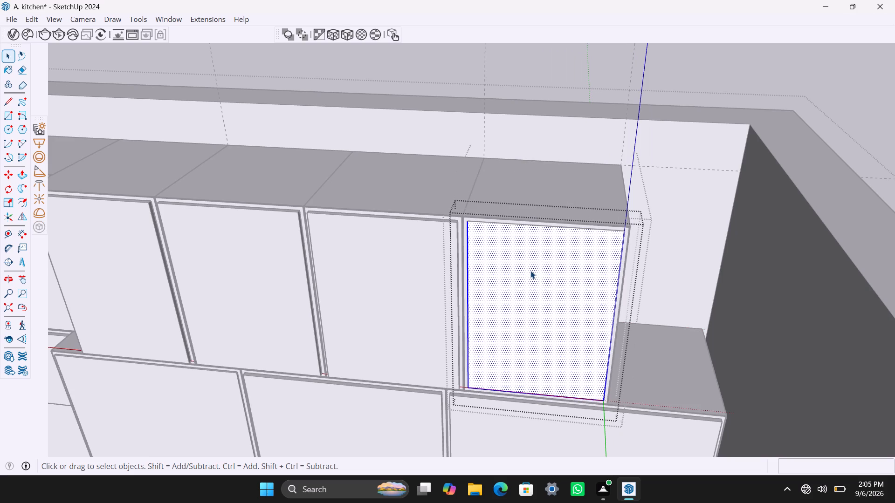
key("p")
left_click(530, 270)
key("1")
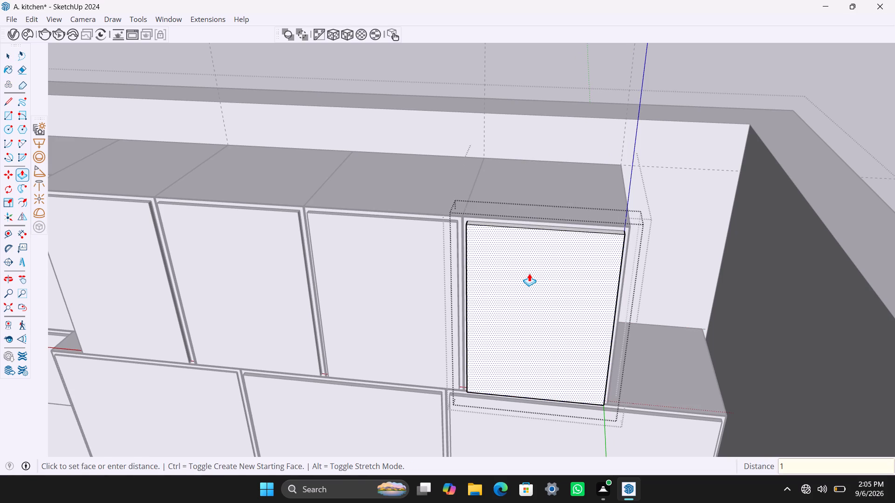
type("8mm")
key("Return")
key("space")
left_click(582, 52)
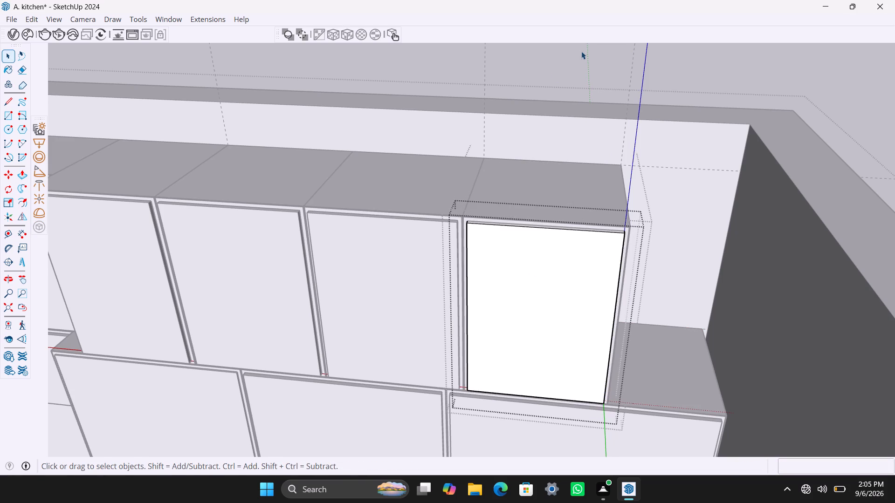
scroll(547, 132, "down", 7)
middle_click_drag(602, 211, 558, 231)
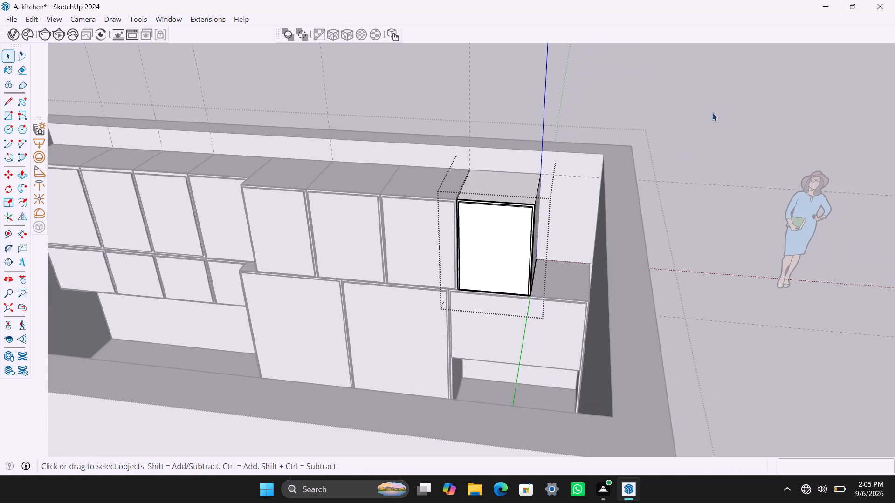
left_click(712, 111)
Draw a rectangle about 1'7 1/2" by 2'7 1/2" on the wall between the eighth upper cabinet and the side wall, and group it.
scroll(594, 215, "up", 2)
middle_click(566, 221)
scroll(532, 182, "up", 1)
left_click(536, 185)
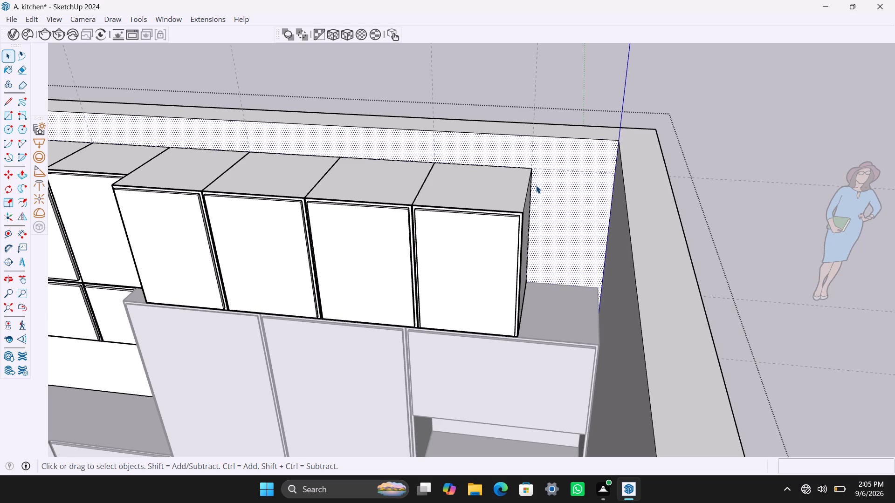
key("r")
left_click(530, 169)
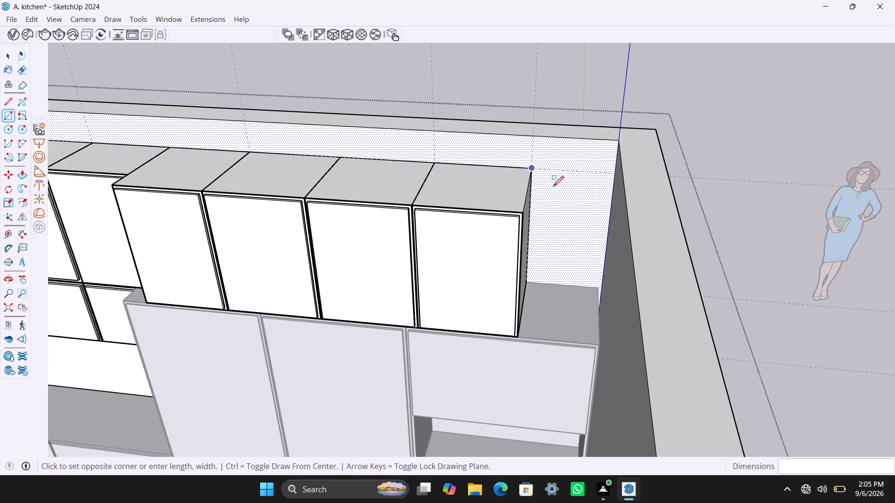
left_click(604, 285)
key("space")
double_click(583, 262)
right_click(583, 261)
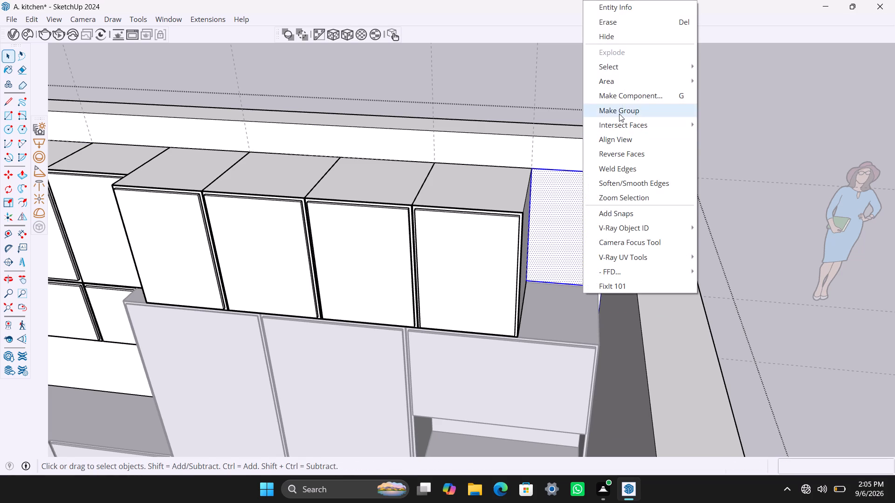
left_click(619, 114)
Open the new group and Push/Pull its face 2' out from the wall to form the ninth upper cabinet's body.
double_click(600, 229)
double_click(592, 232)
left_click(579, 233)
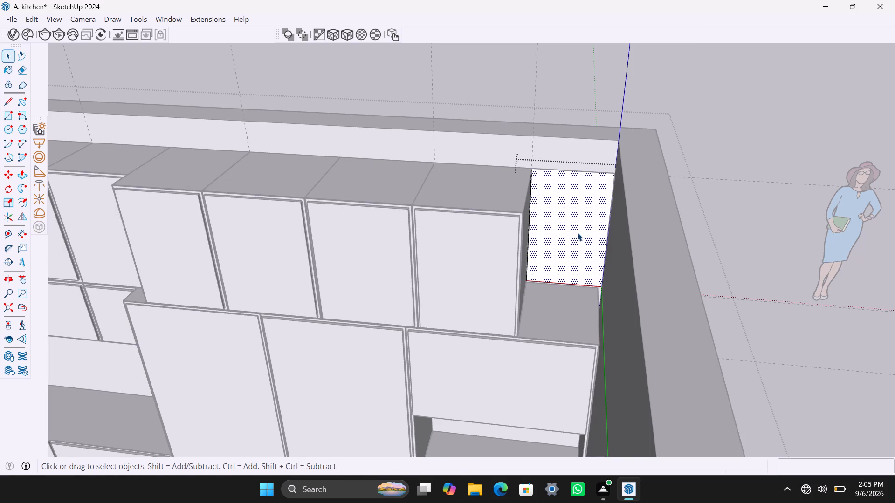
key("p")
left_click(578, 232)
key("2")
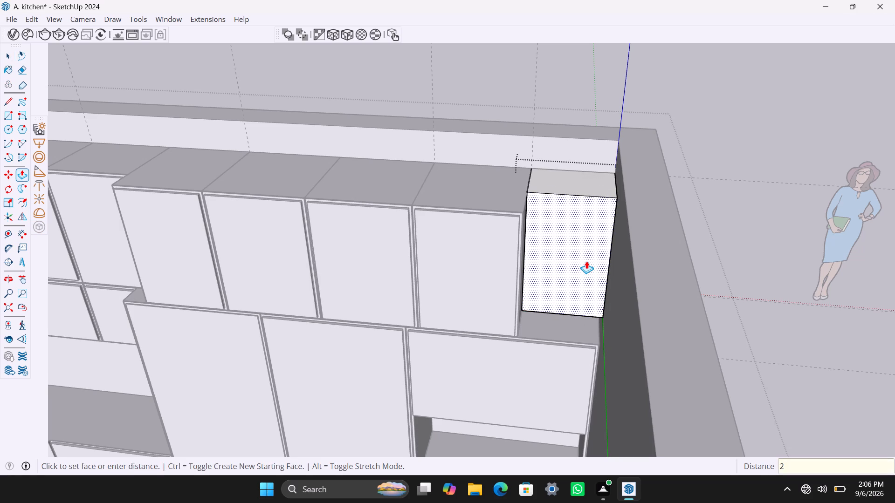
key("apostrophe")
key("Return")
key("space")
Offset the ninth upper cabinet's front face 2.5 mm inward, and offset the resulting inner face another 18 mm inward.
left_click(545, 242)
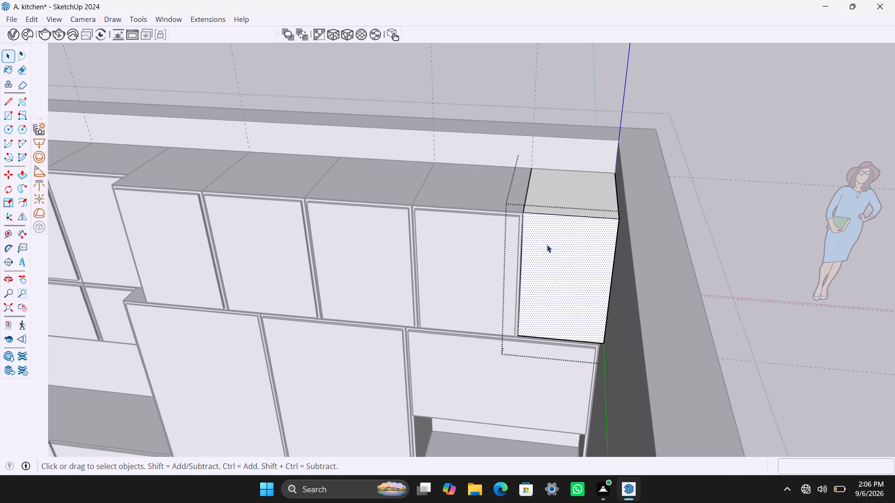
key("f")
left_click(530, 234)
key("2")
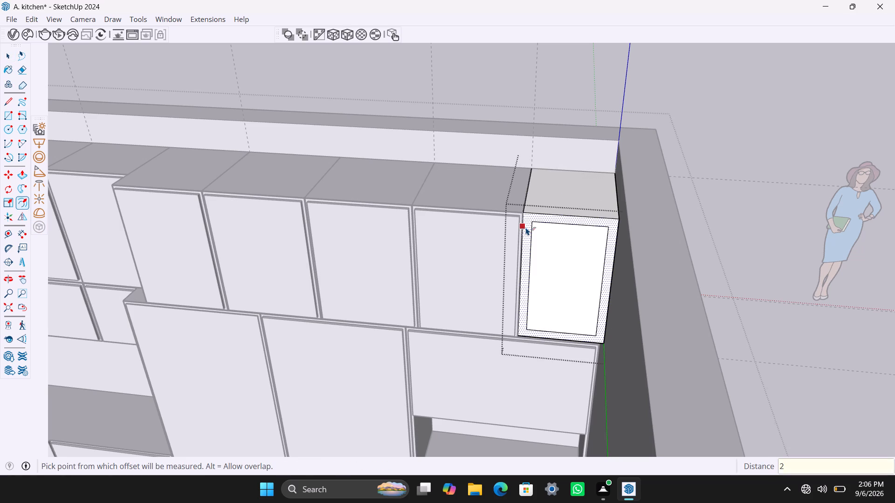
type(".5mm")
key("Return")
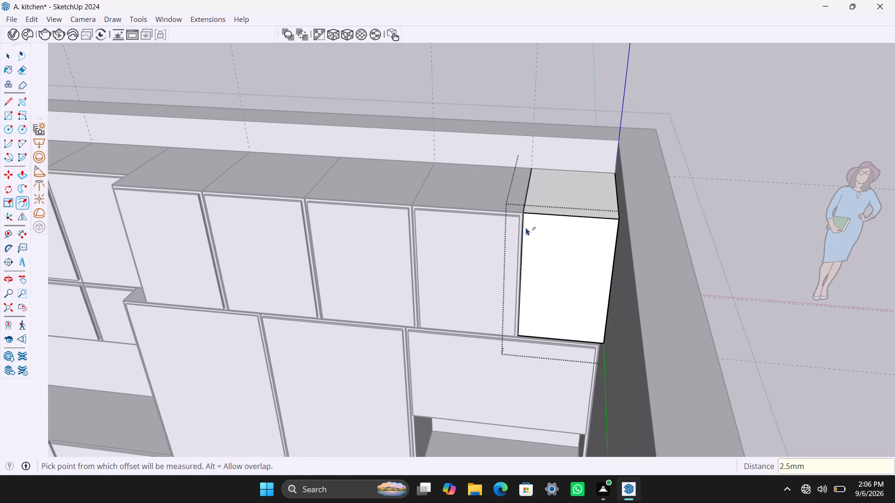
left_click(532, 229)
type("18mm")
key("Return")
key("space")
Delete the thin 2.5 mm border face around the ninth upper cabinet's front.
scroll(531, 229, "up", 8)
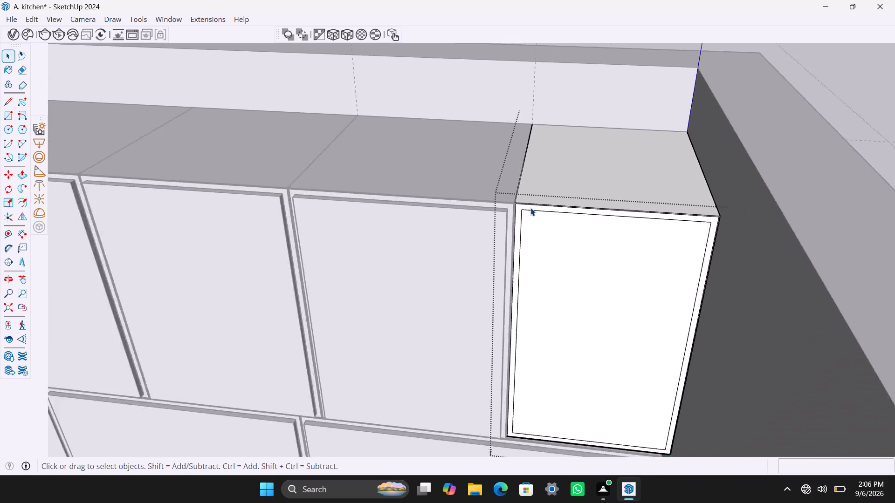
scroll(530, 208, "up", 16)
left_click(523, 191)
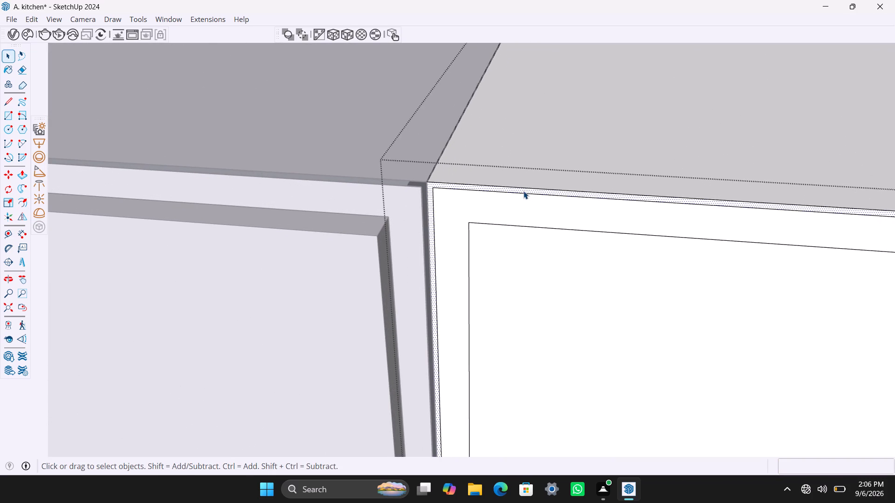
key("Delete")
Push/Pull the ninth upper cabinet's inner front face 1'8" inward to hollow out the body.
scroll(517, 237, "down", 11)
left_click(578, 305)
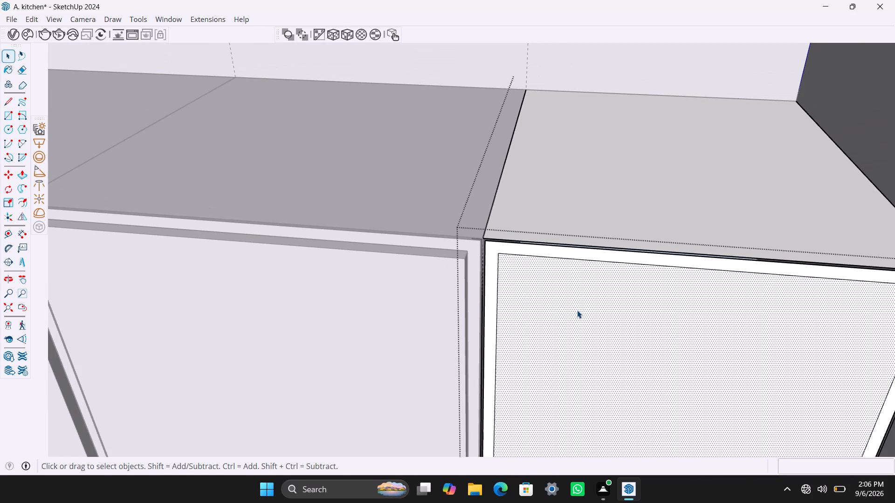
key("p")
left_click(577, 310)
key("1")
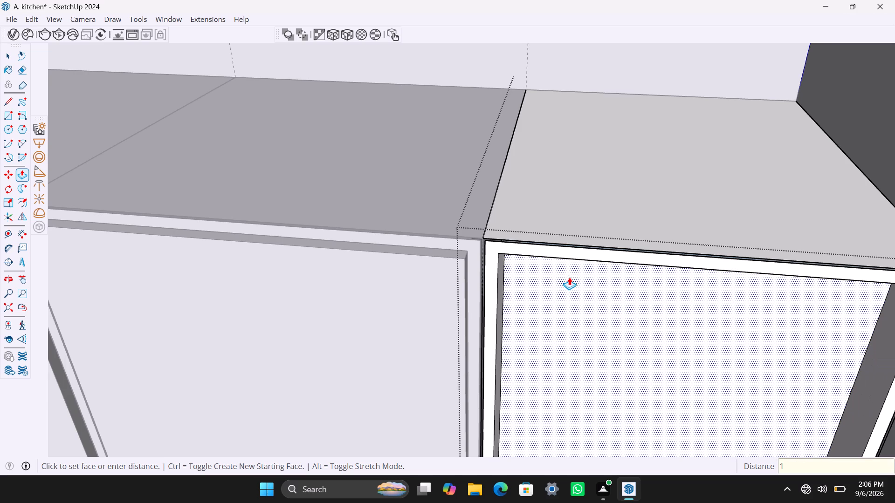
key("apostrophe")
type("8\"")
key("Return")
key("space")
Draw a rectangle across the ninth upper cabinet's front opening and group it as the door panel.
scroll(522, 304, "down", 6)
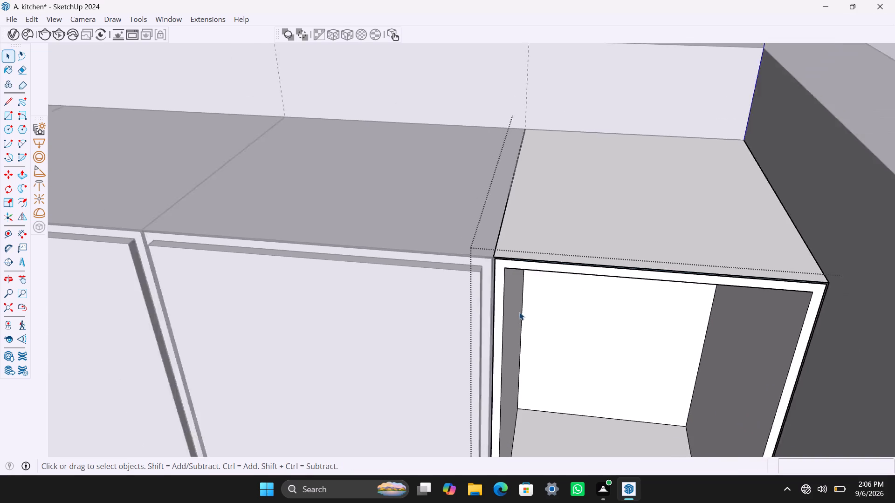
scroll(517, 313, "down", 4)
middle_click_drag(519, 312, 503, 231, "shift")
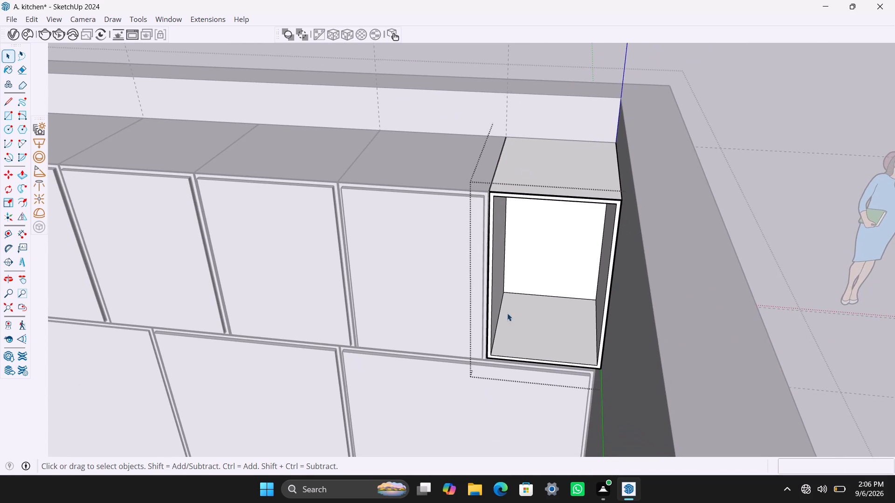
key("r")
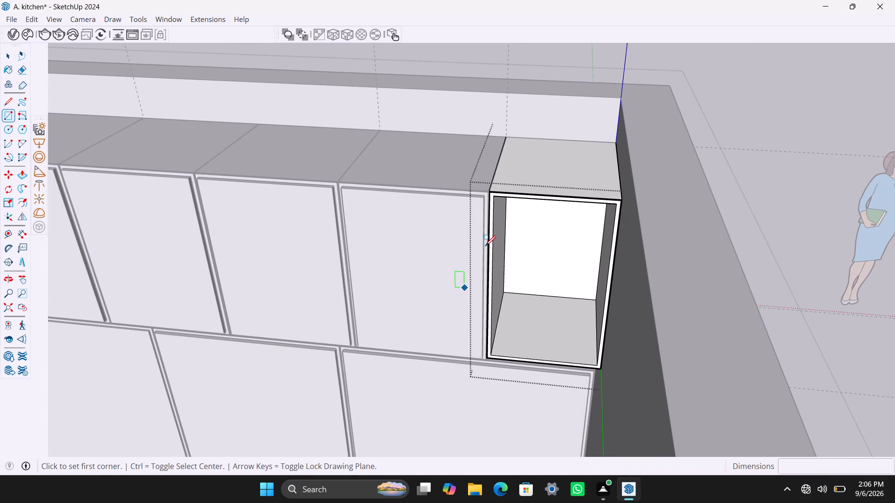
left_click(496, 197)
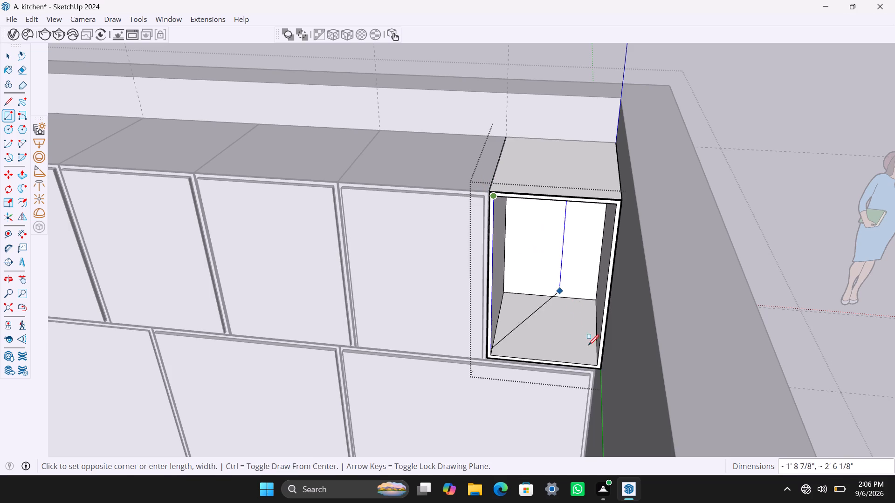
left_click(599, 366)
key("space")
double_click(546, 320)
right_click(545, 319)
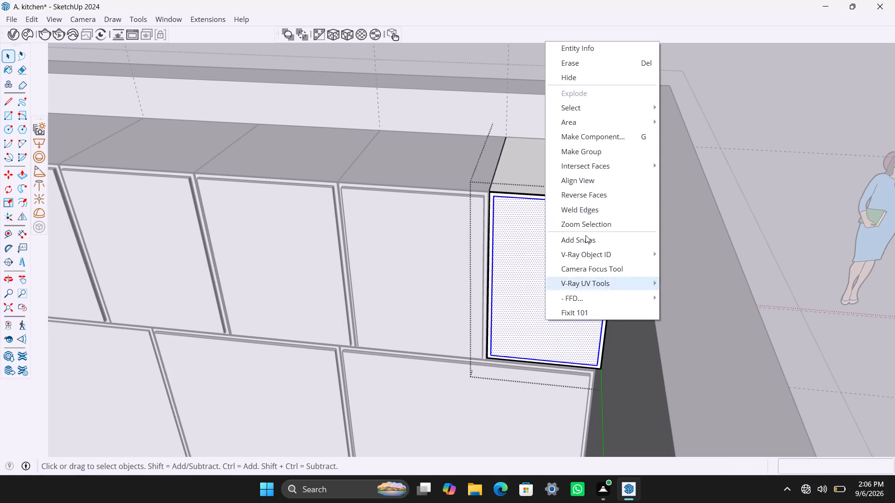
left_click(578, 151)
Open the ninth cabinet's door group, Push/Pull its face to 18 mm thickness, and exit all open groups.
triple_click(542, 275)
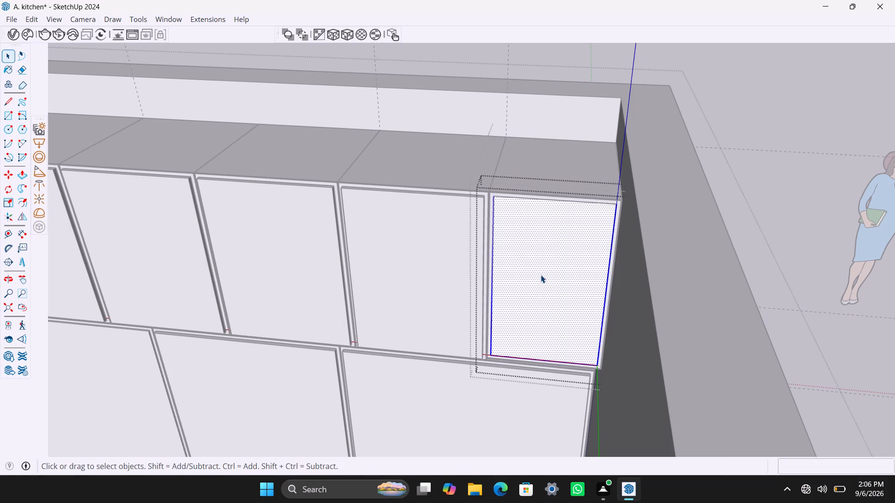
key("p")
left_click(541, 275)
type("18")
type("mm")
key("Return")
key("space")
left_click(792, 78)
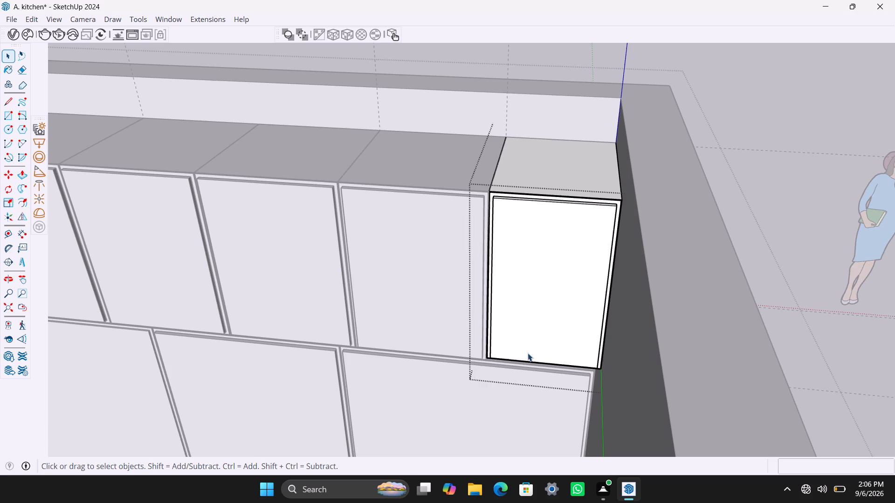
scroll(526, 353, "up", 1)
middle_click_drag(524, 352, 507, 279)
scroll(494, 279, "down", 3)
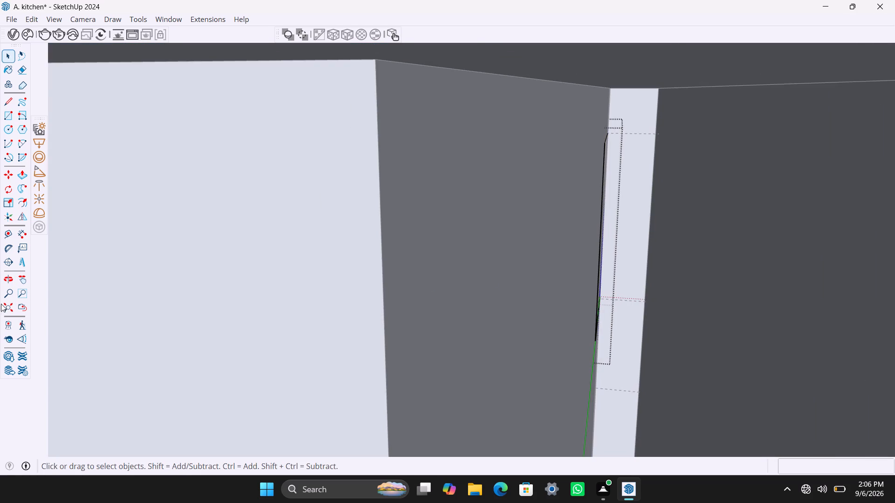
left_click(12, 303)
scroll(317, 276, "down", 7)
middle_click_drag(420, 180, 500, 352)
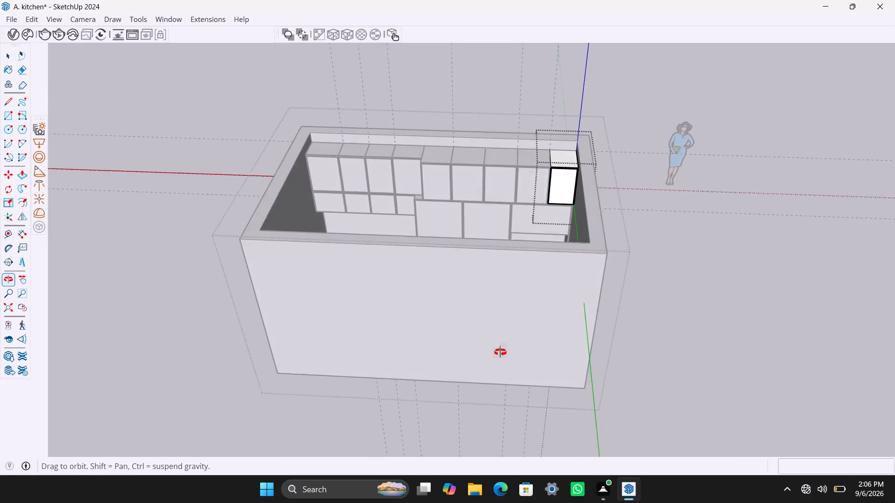
middle_click_drag(500, 352, 500, 352)
left_click(310, 104)
left_click(245, 101)
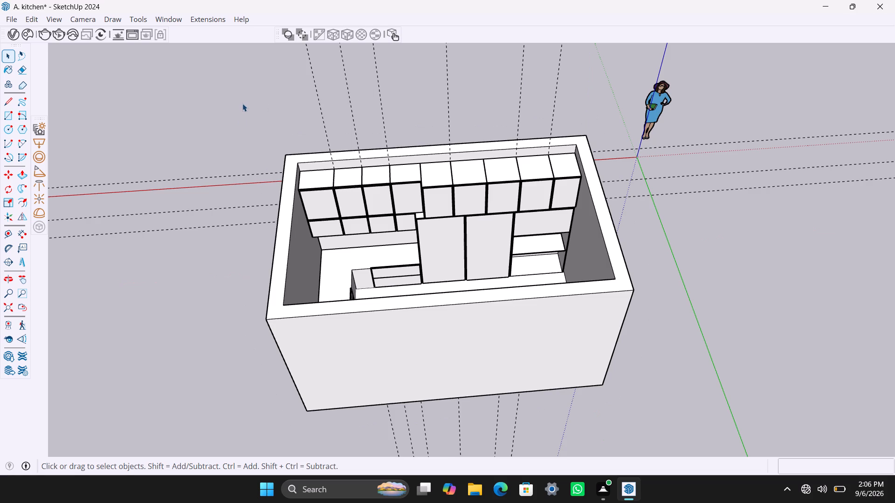
Delete all the dashed guide lines in the model.
scroll(385, 190, "down", 2)
middle_click_drag(413, 191, 334, 194)
scroll(221, 156, "up", 2)
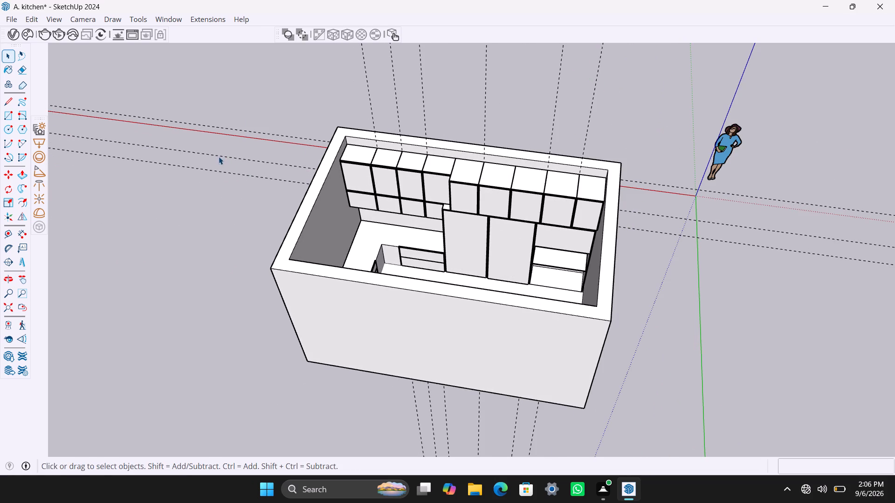
left_click(207, 156)
left_click(30, 16)
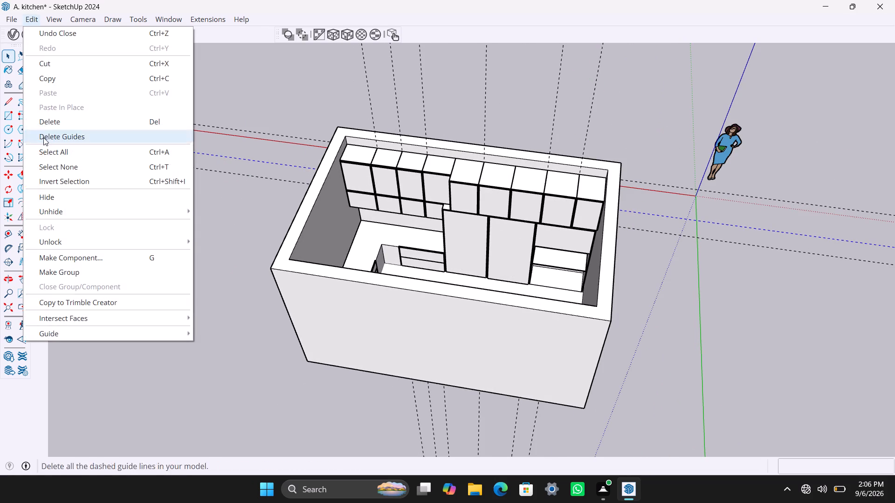
left_click(70, 142)
Save the kitchen model.
scroll(290, 203, "down", 3)
middle_click_drag(468, 189, 389, 227)
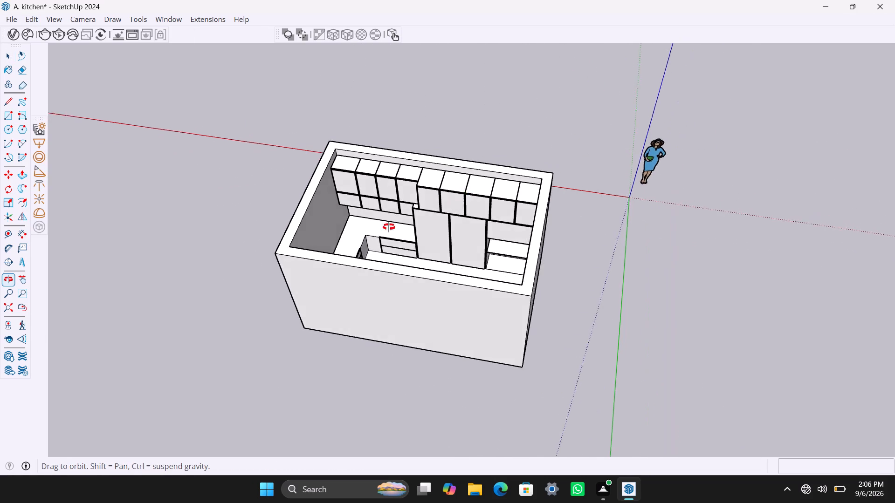
middle_click_drag(389, 227, 538, 238)
scroll(506, 225, "up", 3)
scroll(454, 283, "up", 1)
scroll(370, 249, "up", 3)
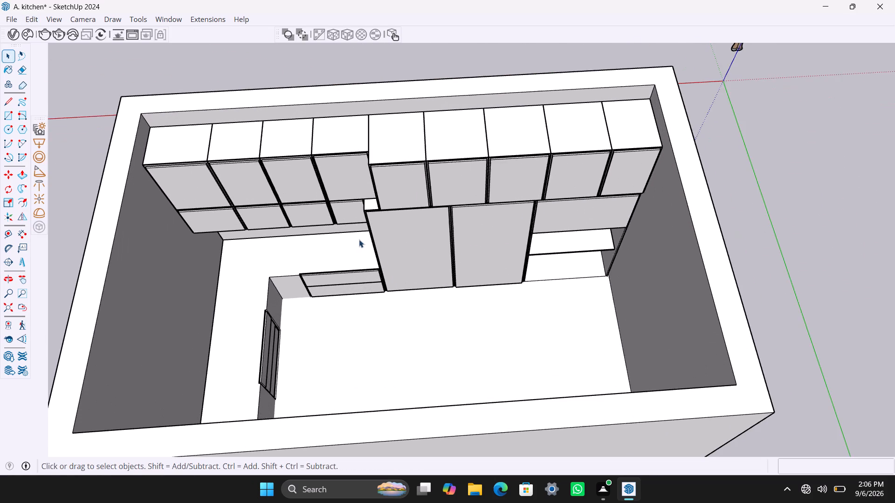
middle_click_drag(473, 242, 467, 202)
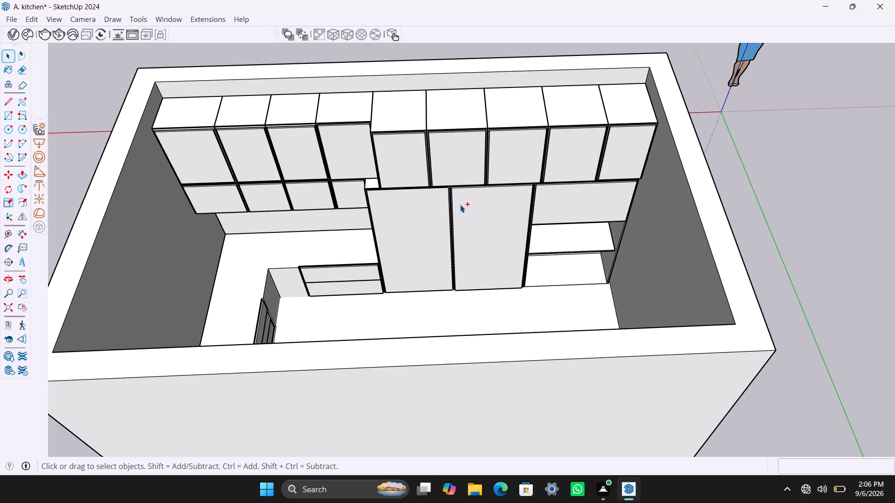
key("ctrl+s")
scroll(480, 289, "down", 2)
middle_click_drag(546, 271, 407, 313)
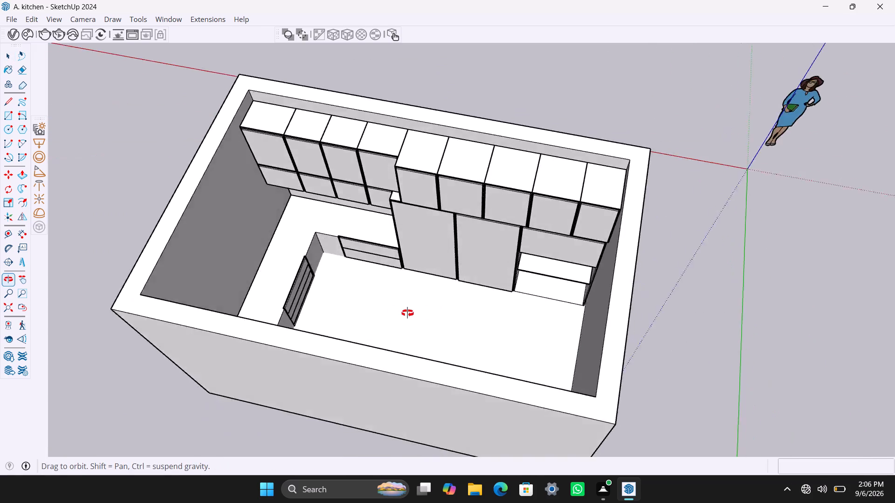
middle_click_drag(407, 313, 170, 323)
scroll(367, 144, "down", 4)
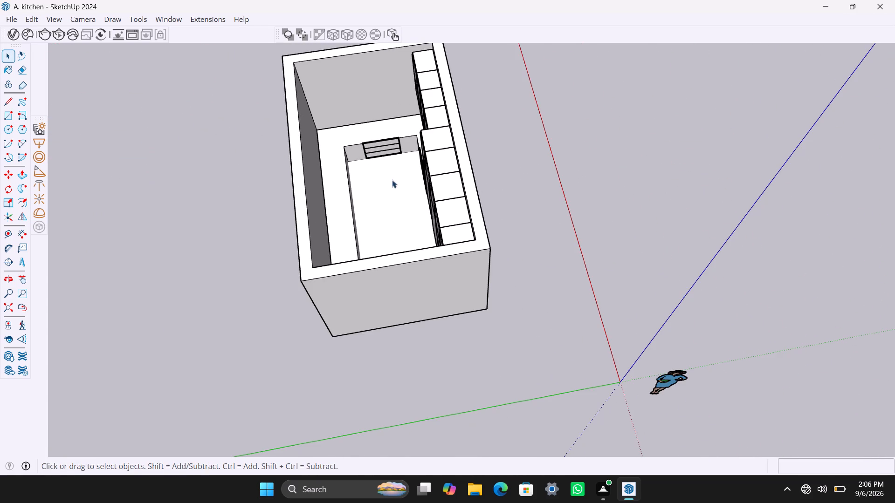
Add vertical guides on the end wall: 2' from the corner opposite the upper cabinets, 1' beyond that, and 4' further.
middle_click_drag(392, 183, 418, 299)
scroll(381, 231, "up", 2)
middle_click_drag(379, 227, 326, 199)
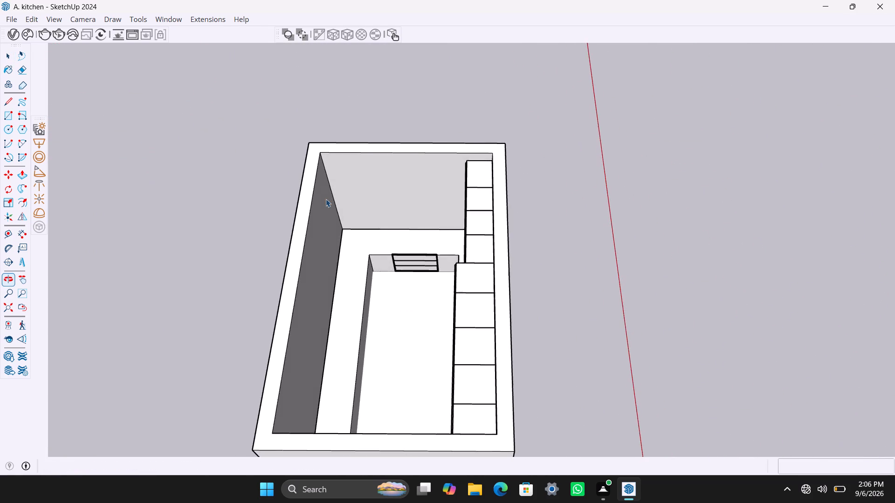
scroll(332, 187, "up", 3)
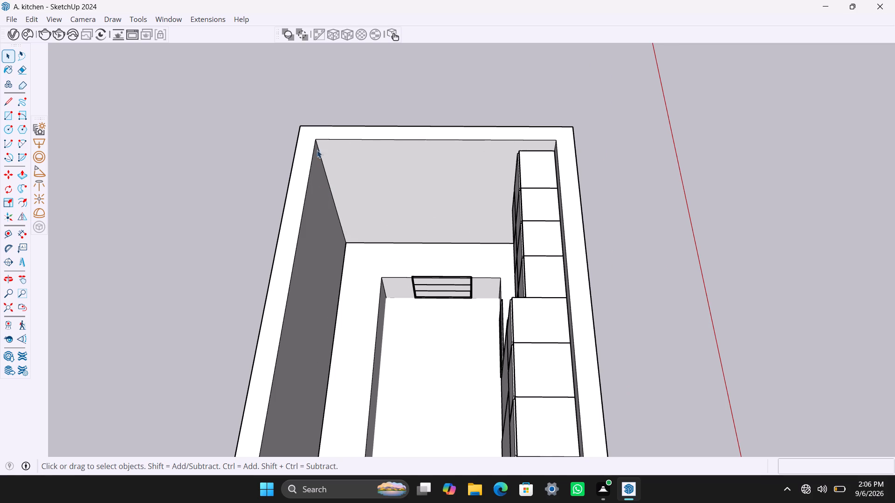
key("t")
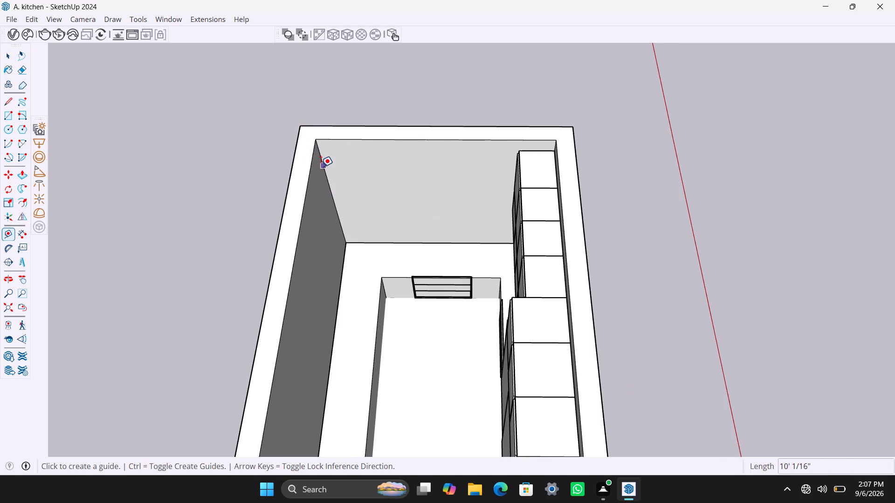
left_click(321, 167)
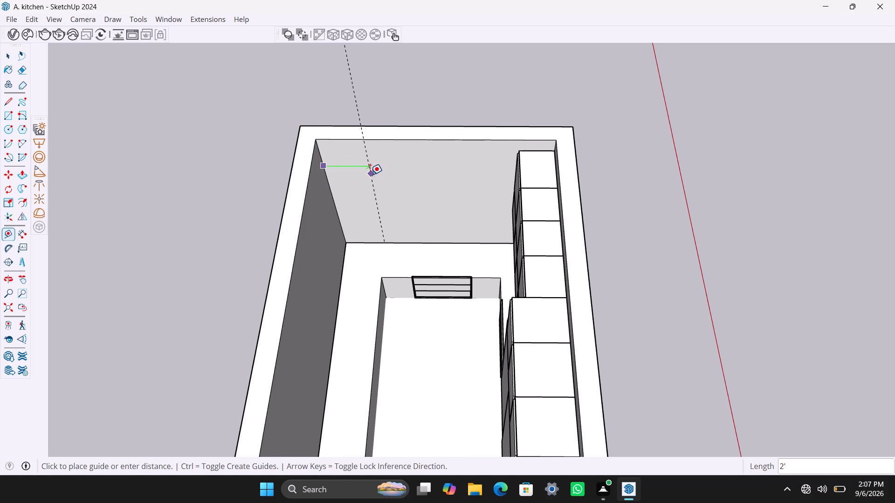
key("2")
key("apostrophe")
key("Return")
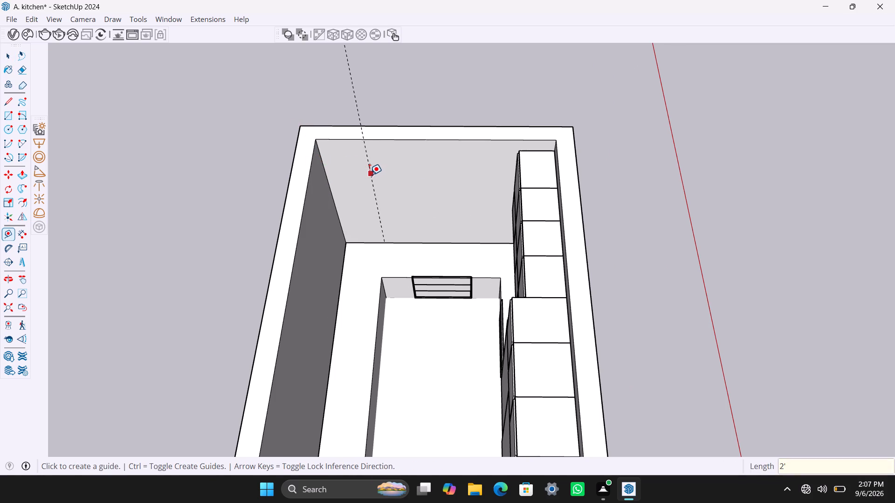
left_click(370, 177)
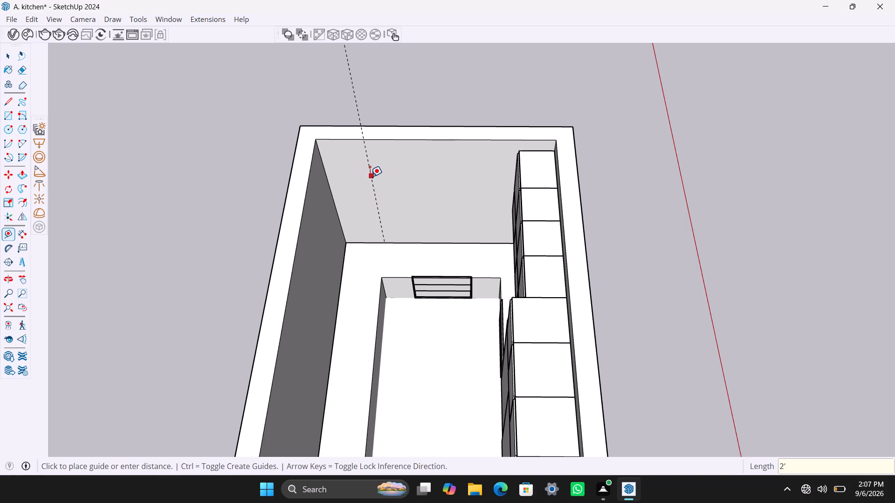
type("1'")
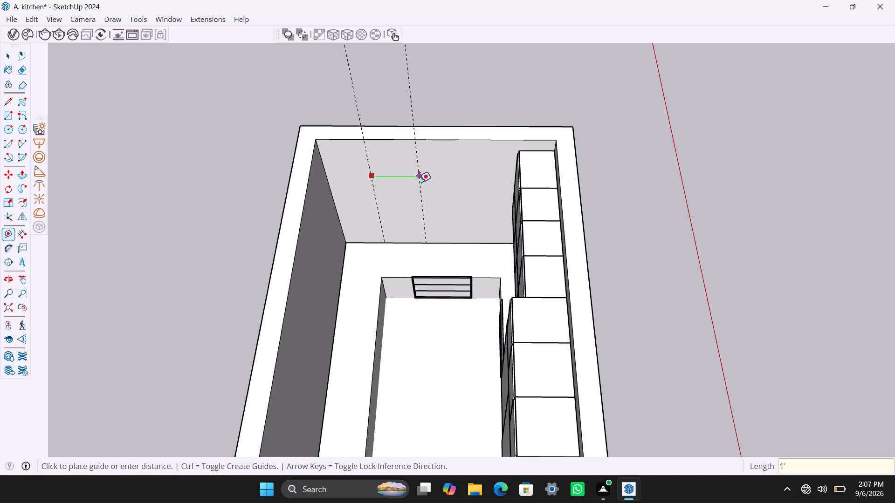
key("Return")
left_click(394, 187)
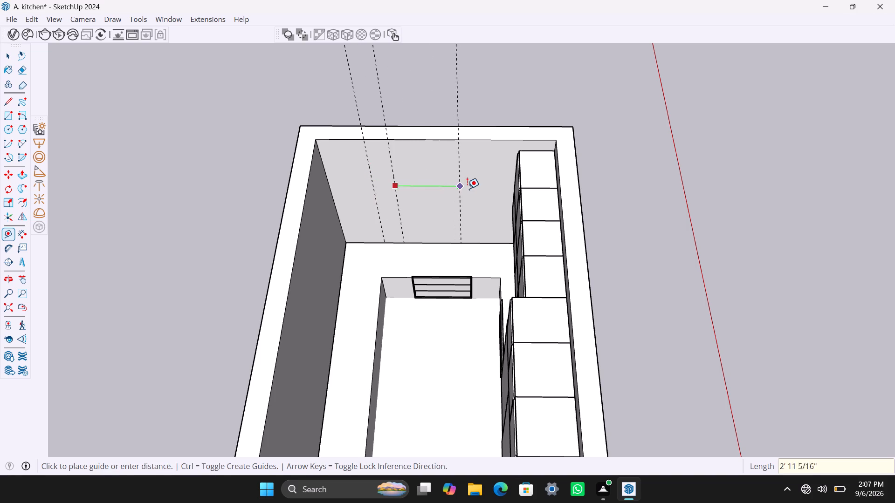
key("4")
key("apostrophe")
key("Return")
key("space")
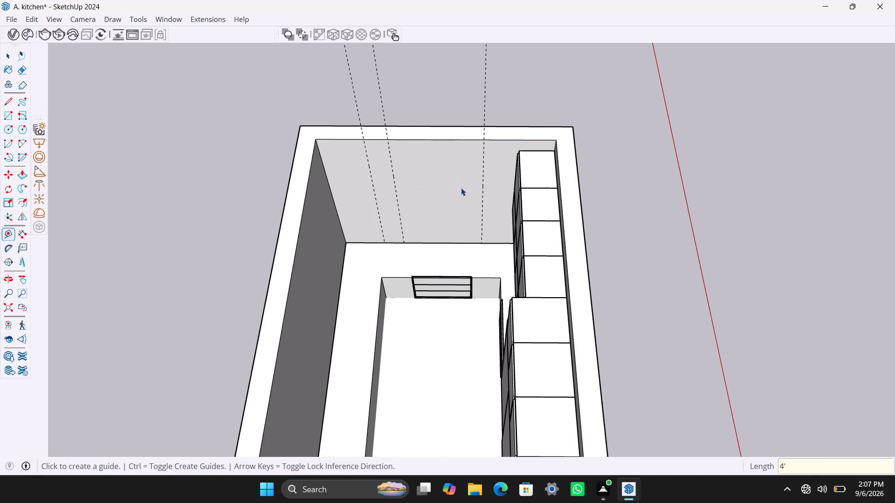
Add horizontal guides on the end wall 3' below its top edge and another 4' below that.
key("t")
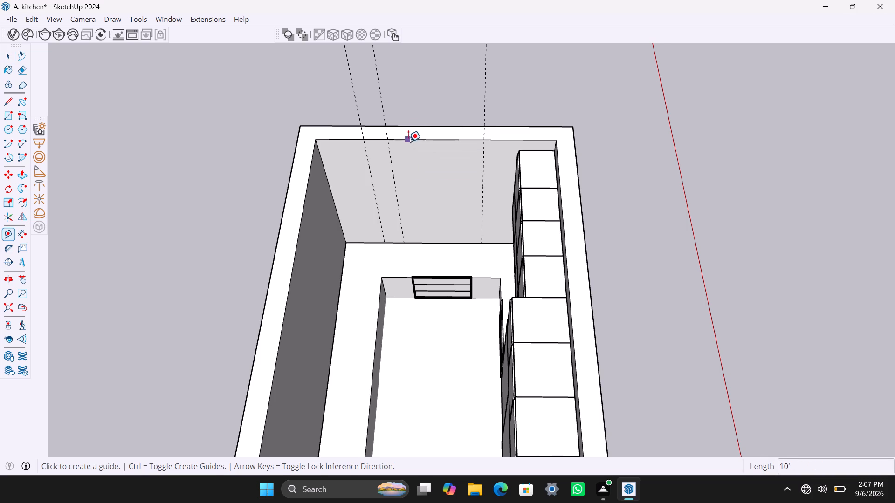
left_click(408, 142)
key("3")
key("apostrophe")
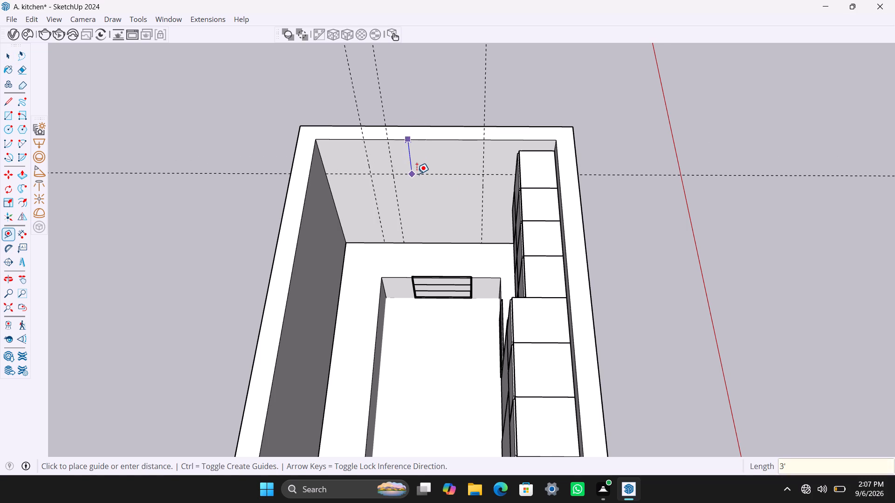
key("Return")
left_click(419, 184)
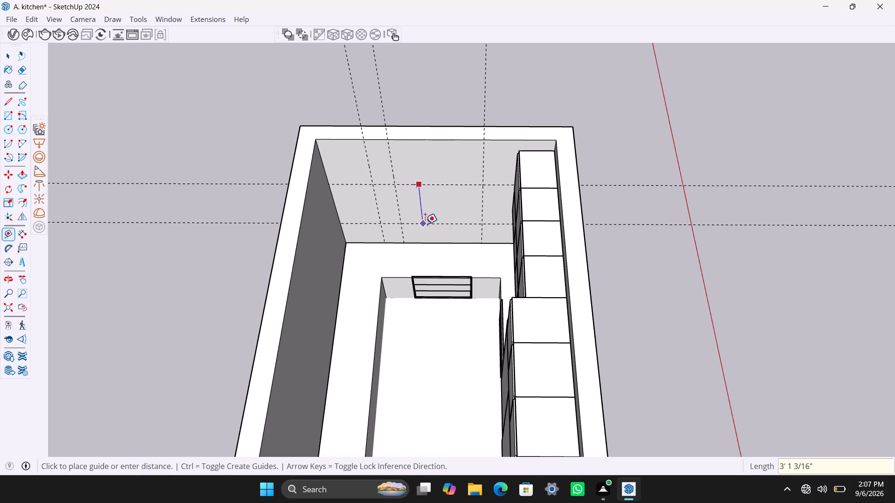
key("4")
key("apostrophe")
key("Return")
key("space")
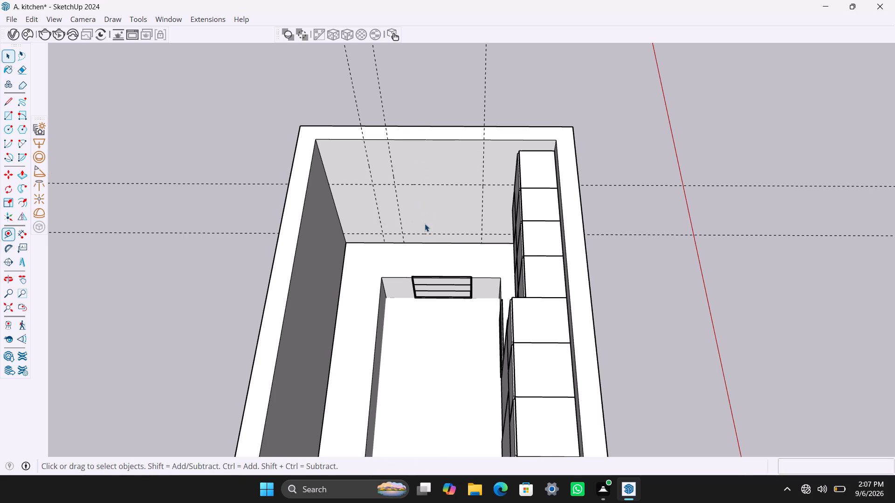
Open the wall group and draw a 4' by 4' window rectangle on the end wall between the guide intersections.
scroll(418, 209, "down", 1)
middle_click_drag(417, 208, 412, 204)
double_click(410, 194)
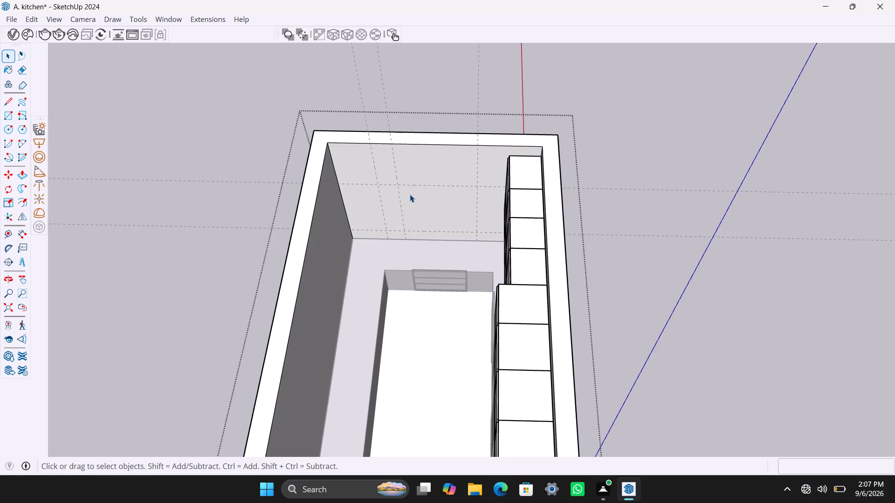
scroll(410, 194, "up", 2)
key("r")
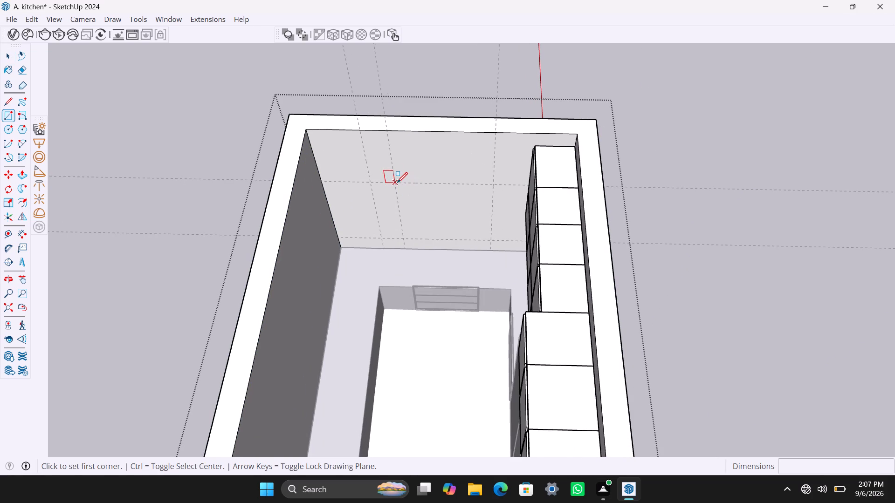
left_click(397, 183)
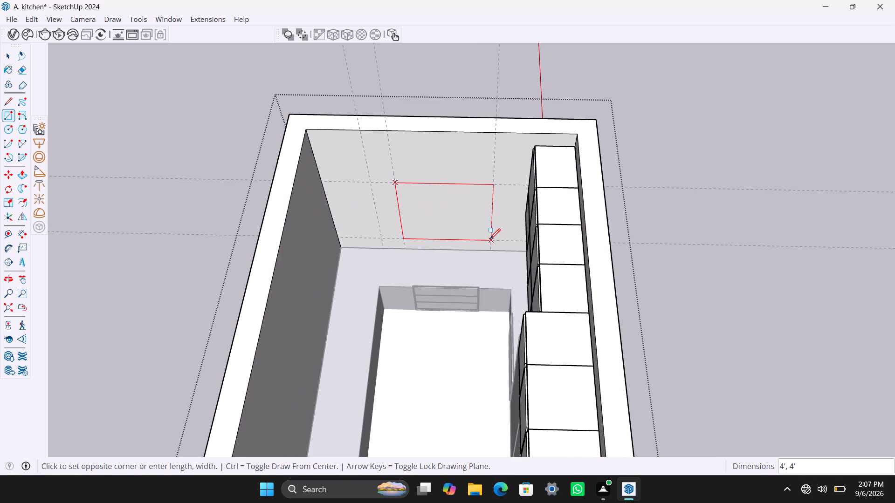
left_click(490, 239)
Push/Pull the window rectangle 9" through the end wall to cut the opening, and exit the wall group.
key("space")
double_click(460, 220)
left_click(459, 220)
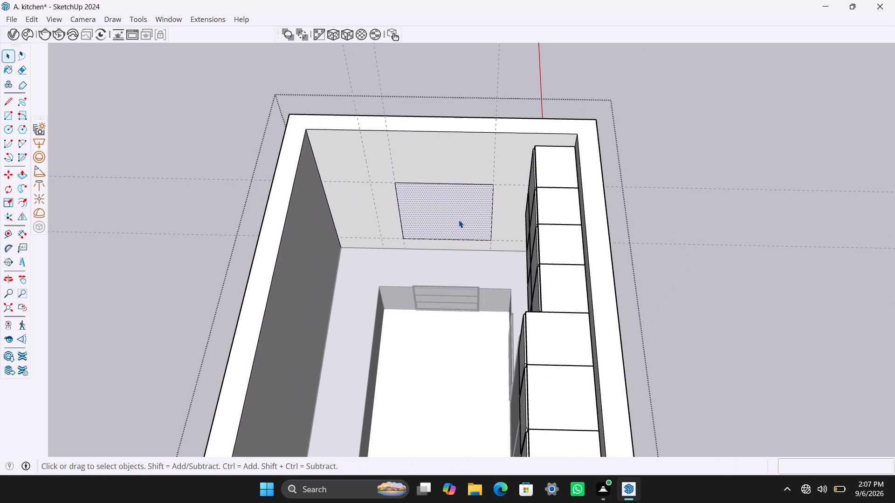
key("p")
left_click(455, 220)
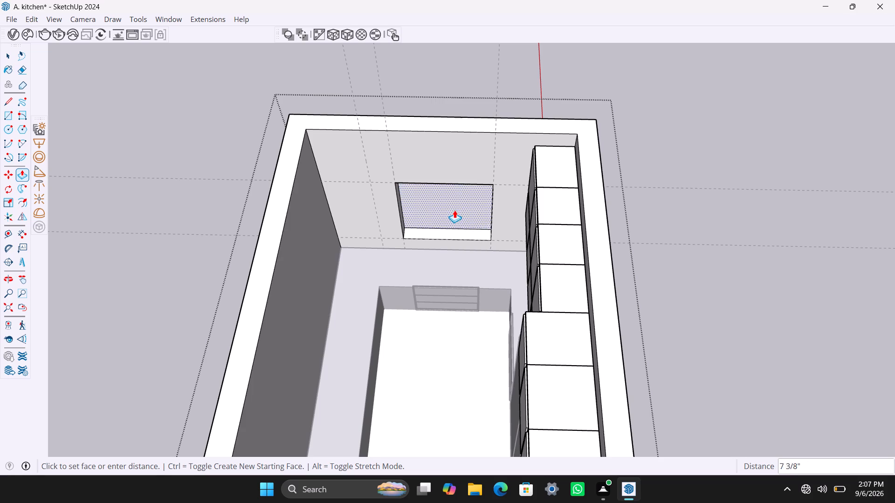
scroll(452, 208, "up", 2)
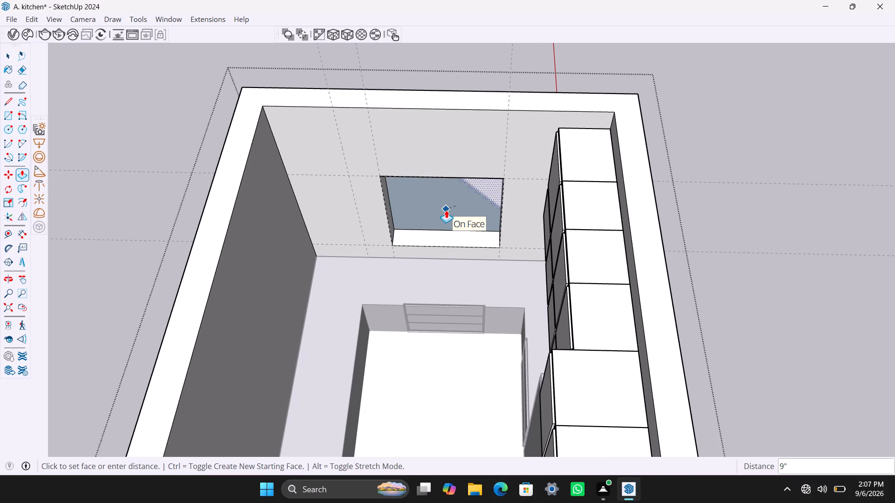
left_click(446, 210)
key("space")
left_click(717, 167)
Draw a rectangle corner to corner across the window opening on the wall's exterior face.
scroll(454, 217, "down", 2)
middle_click_drag(434, 231, 433, 230)
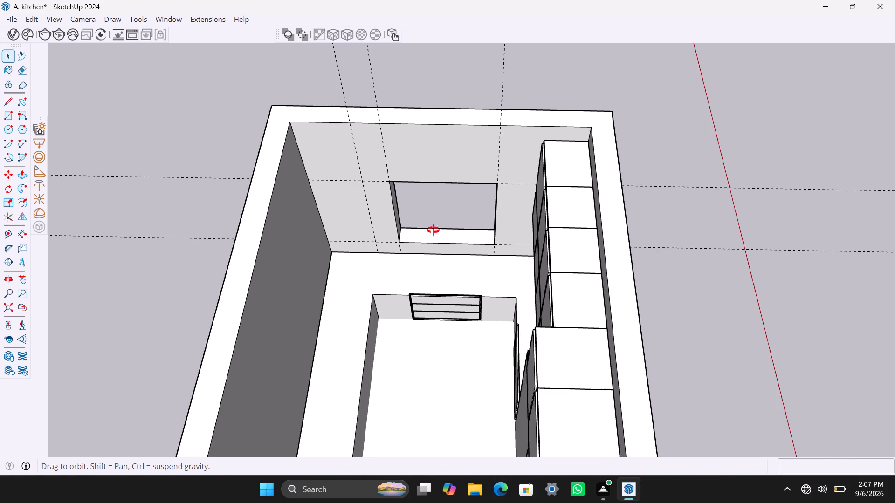
middle_click_drag(433, 230, 0, 236)
scroll(337, 219, "down", 1)
scroll(617, 241, "down", 4)
middle_click_drag(599, 278, 104, 278)
scroll(502, 248, "up", 2)
middle_click_drag(520, 268, 551, 191)
scroll(440, 217, "up", 2)
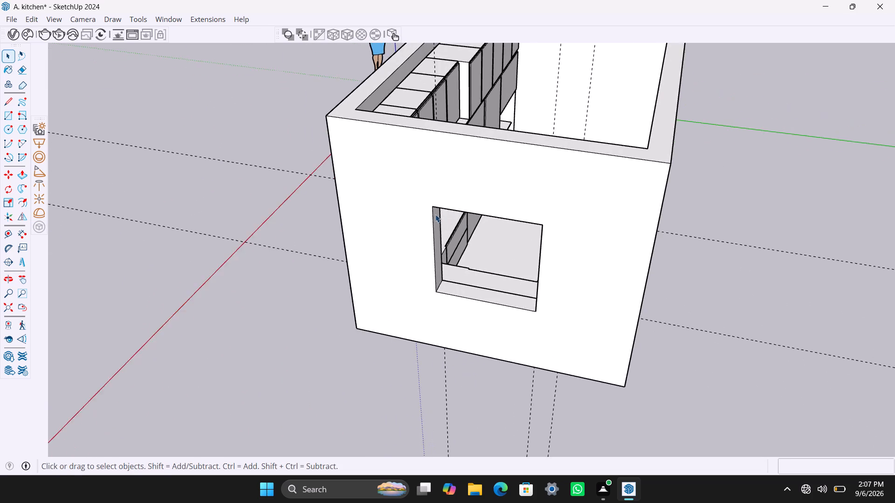
scroll(435, 214, "up", 3)
key("r")
left_click(435, 204)
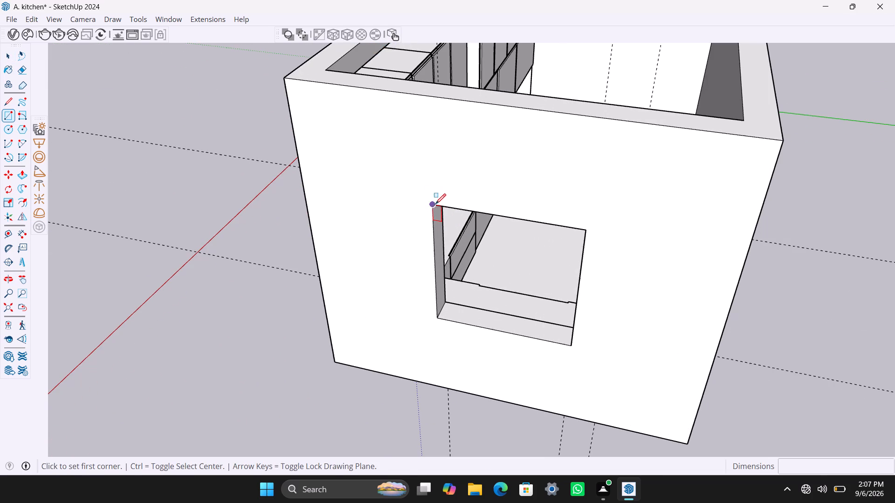
left_click(571, 346)
Make the window rectangle, including its edges, a group.
key("space")
double_click(528, 308)
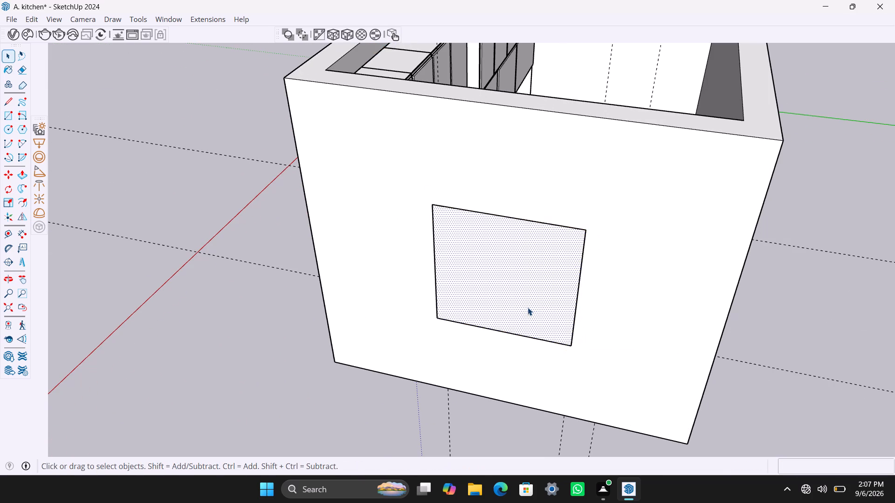
right_click(527, 307)
triple_click(496, 302)
right_click(492, 302)
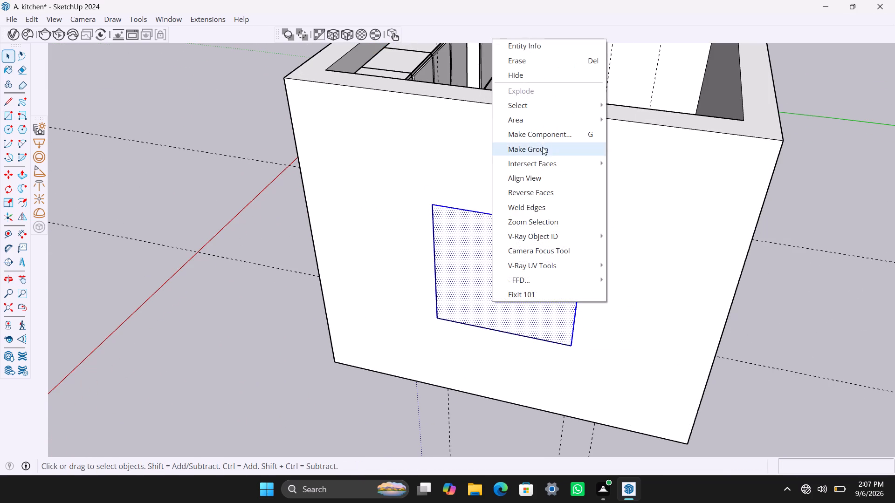
left_click(542, 147)
Open the window group, offset its outline 2" inward, and delete the inner face to leave a frame.
double_click(515, 289)
left_click(493, 272)
key("f")
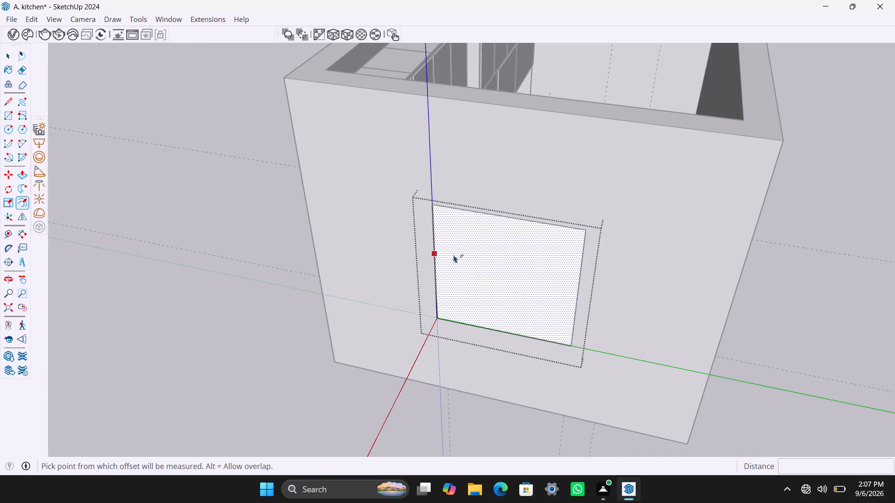
left_click(454, 255)
key("2")
key("shift+quotedbl")
key("Return")
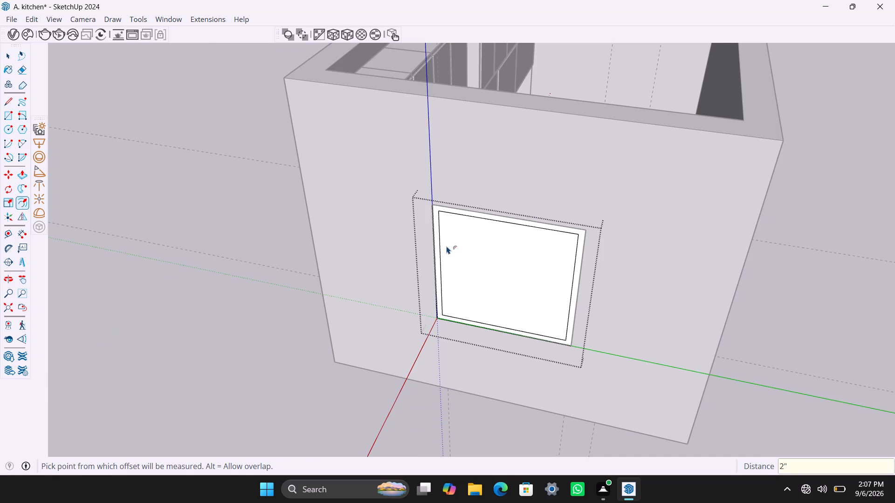
key("space")
left_click(466, 252)
key("Delete")
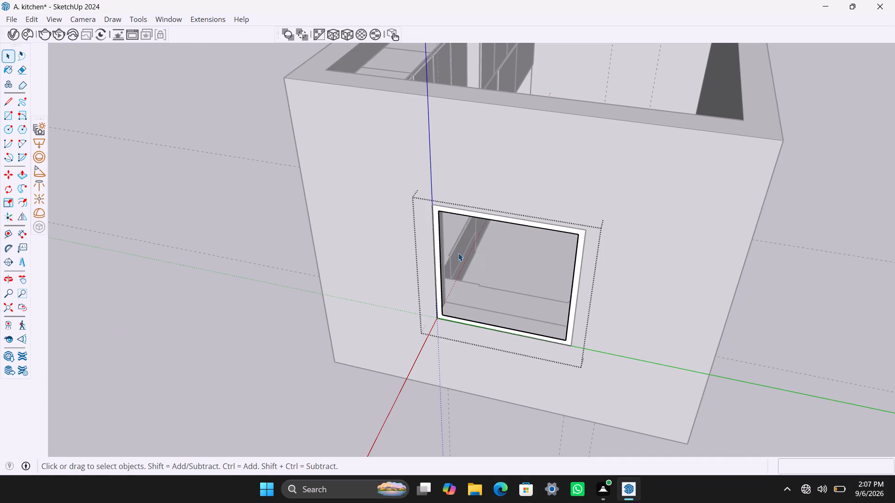
Push/Pull the window frame face 1.5" to give it thickness, and extend it outward by another 1.5".
scroll(442, 263, "up", 4)
left_click(436, 274)
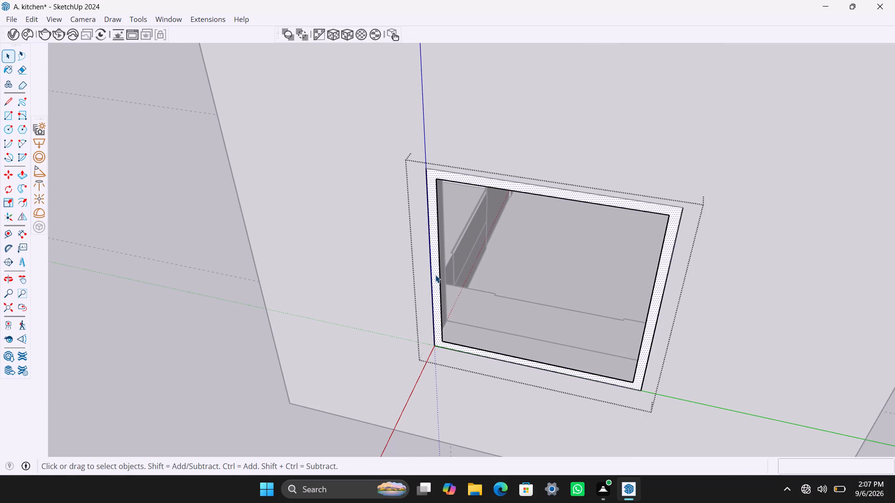
key("p")
left_click(435, 274)
key("1")
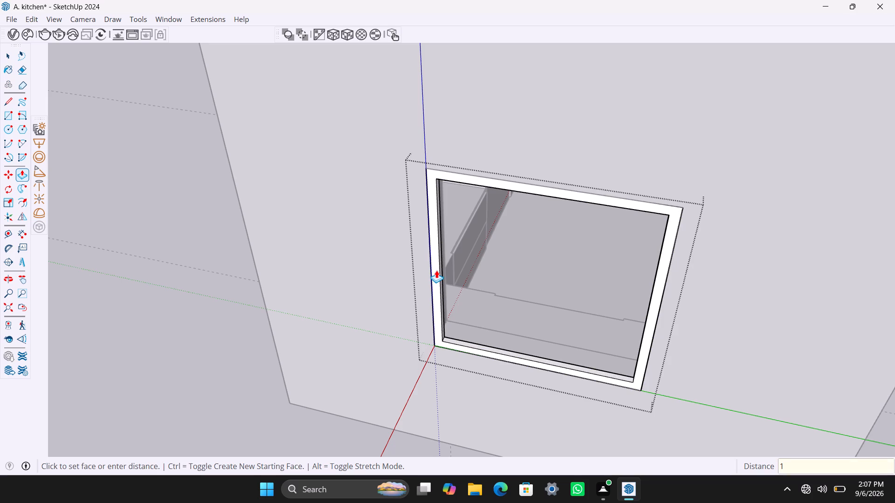
key("period")
type("5\"")
key("Return")
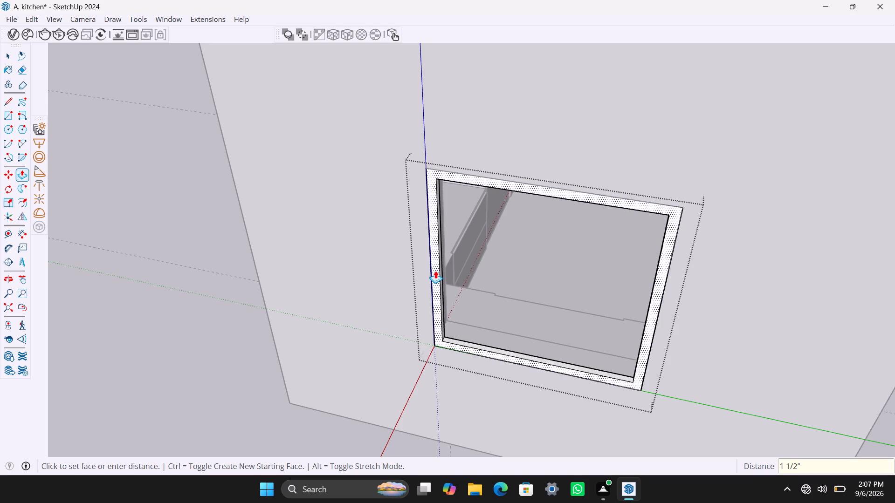
left_click(433, 274)
key("1")
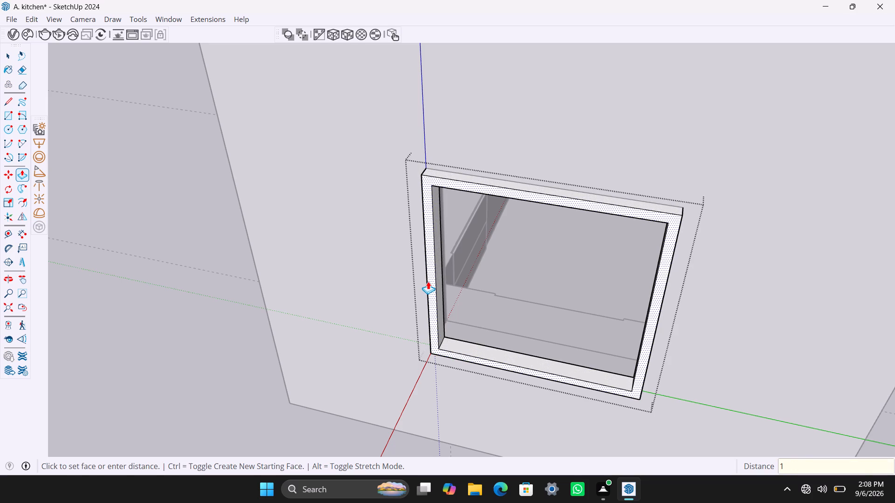
key("period")
key("5")
key("shift+quotedbl")
key("Return")
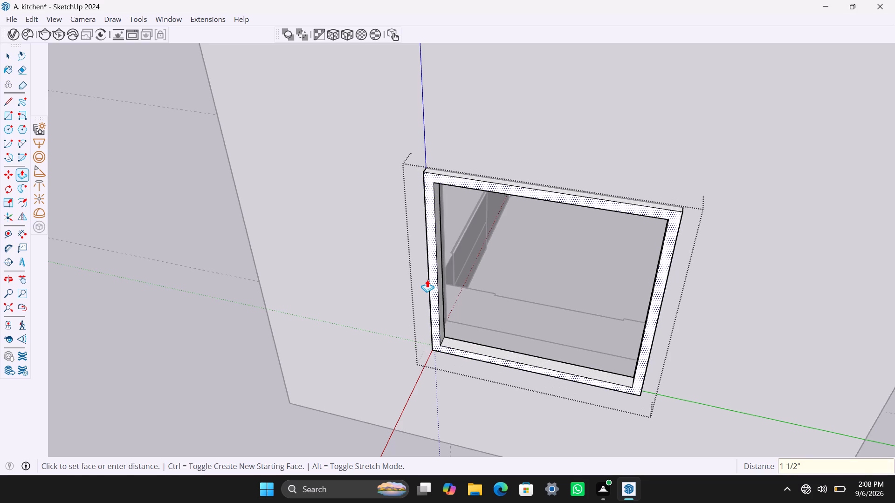
Draw a 1'10" by 3'8" rectangle over half of the frame's inner opening, from the upper corner to the bottom edge's midpoint.
key("space")
key("r")
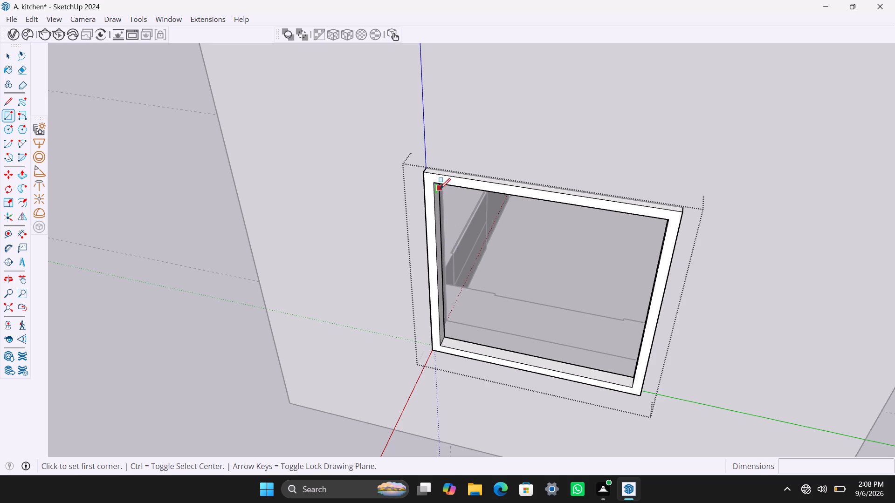
left_click(435, 185)
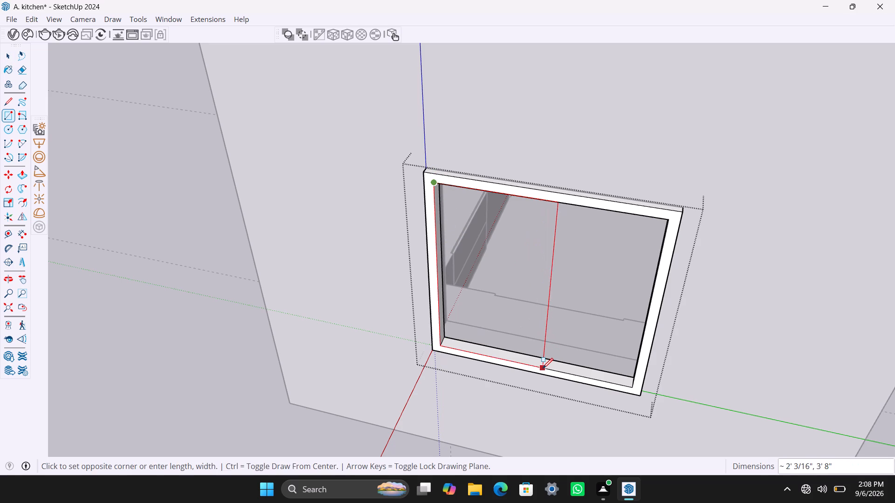
left_click(536, 366)
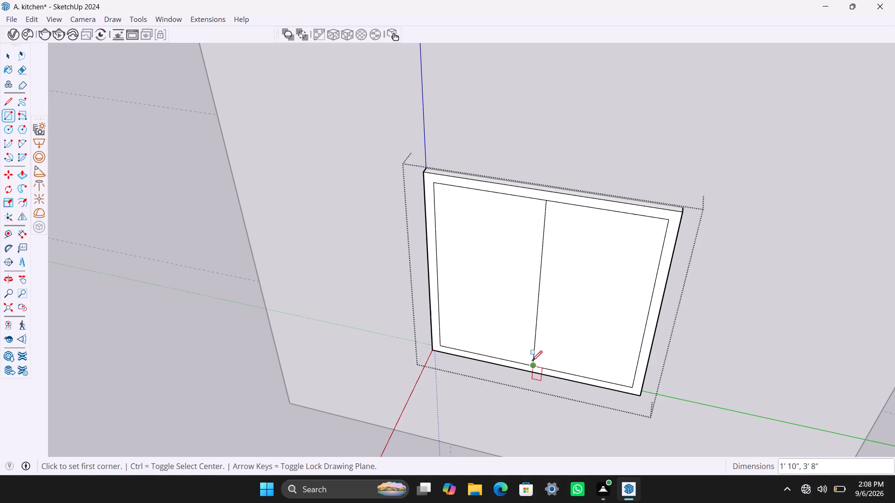
Delete the face over the uncovered half of the window opening, and make the remaining half-width rectangle with its edges a group.
key("space")
left_click(559, 319)
key("Delete")
double_click(512, 315)
right_click(512, 315)
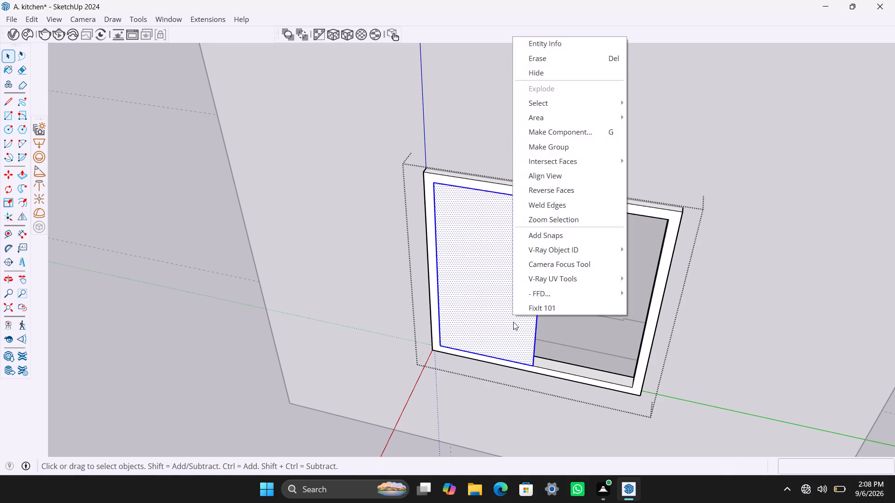
left_click(575, 148)
Open the half-width window panel group and Push/Pull its face 18 mm to give the panel thickness.
triple_click(503, 310)
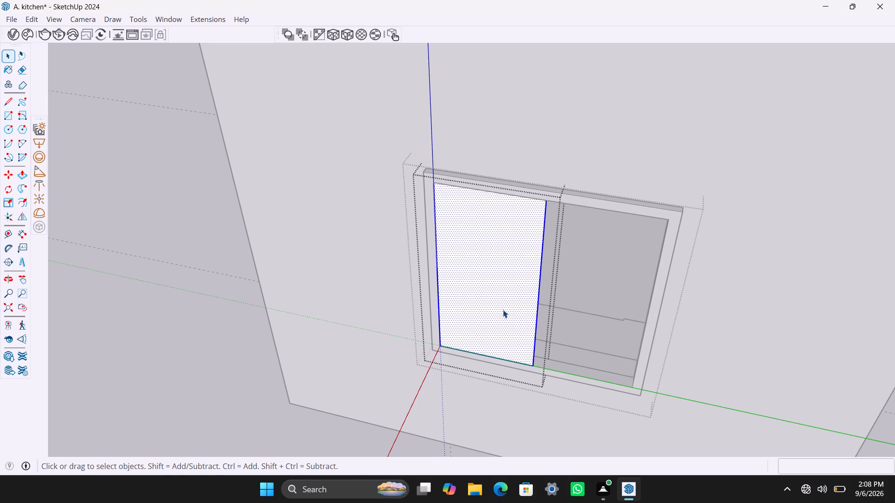
key("p")
left_click(503, 309)
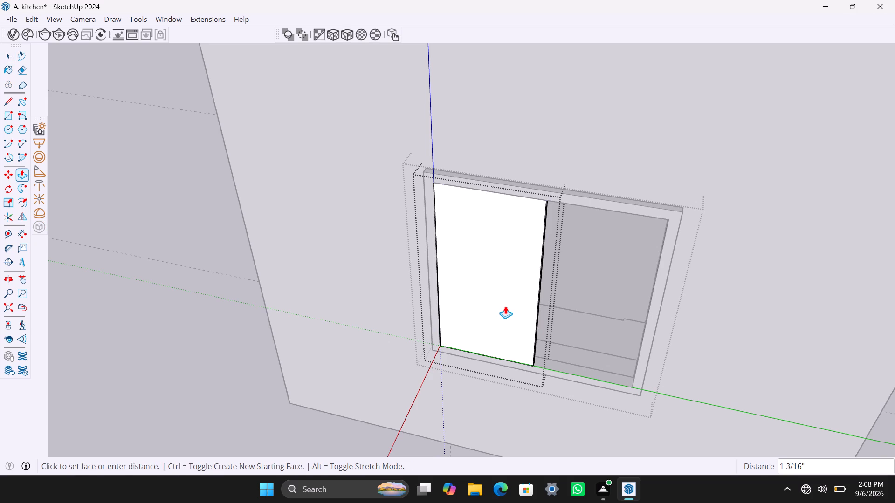
key("1")
type("8mm")
key("Return")
key("space")
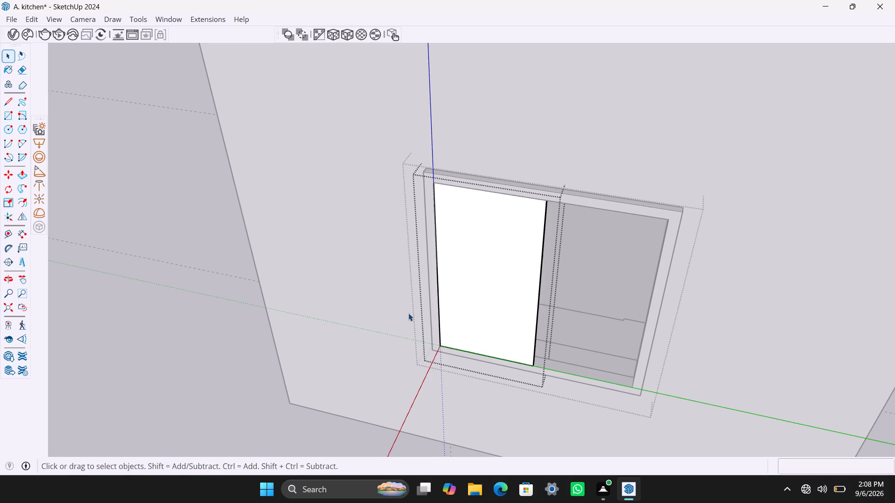
left_click(244, 295)
Move the window panel about 1 9/16" inward from its lower corner so it sits recessed within the frame.
scroll(482, 330, "up", 3)
left_click(502, 343)
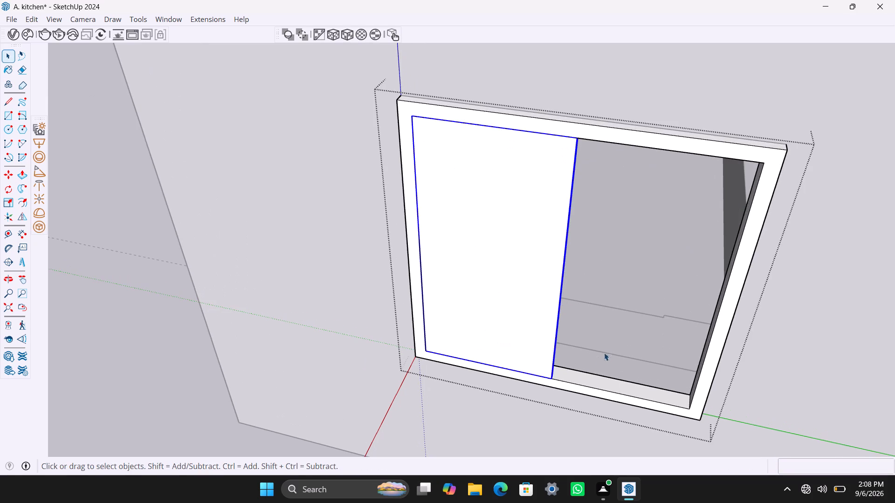
scroll(580, 372, "up", 6)
key("m")
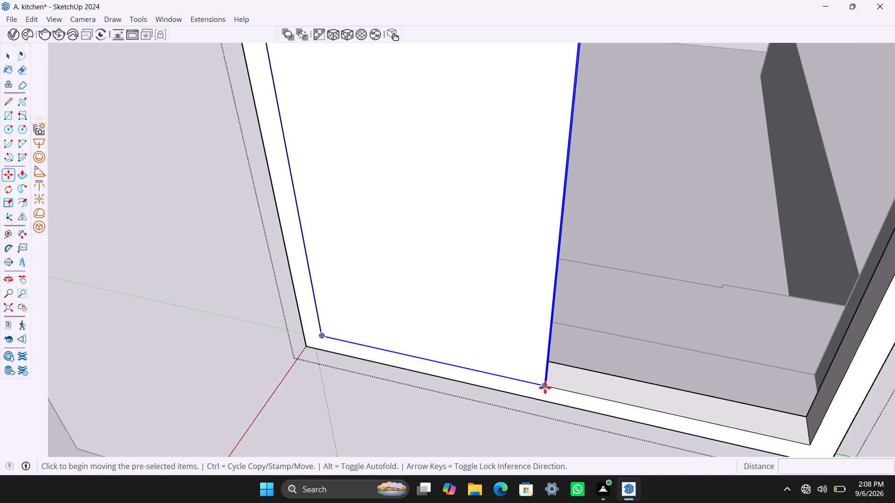
left_click(545, 382)
left_click(545, 372)
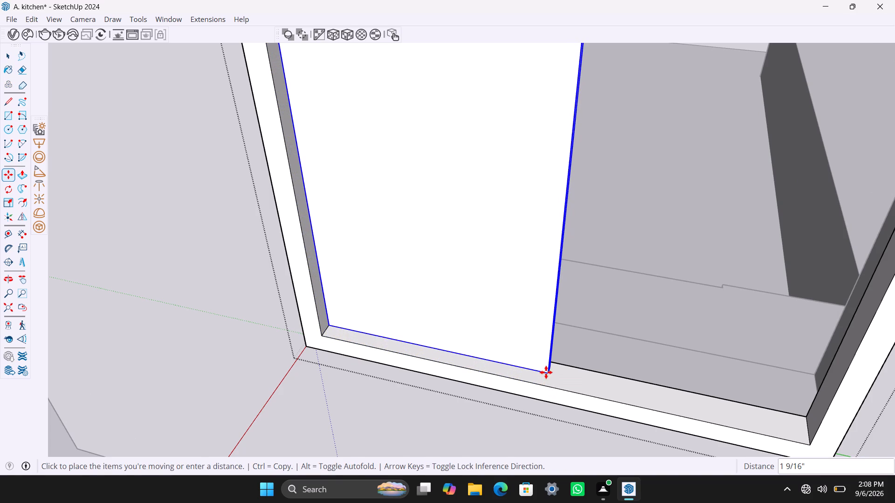
Copy the window panel from its lower corner to the frame opening's opposite lower corner to fill the other half.
key("m")
left_click(545, 370)
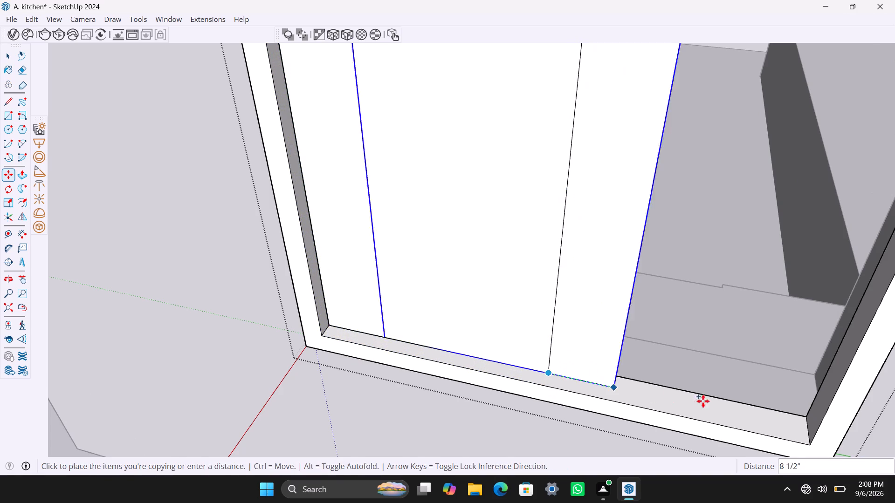
left_click(815, 445)
Move the copied window panel about 7/8" inward so its back corner meets the first panel's front corner, and leave the window group.
scroll(524, 395, "up", 3)
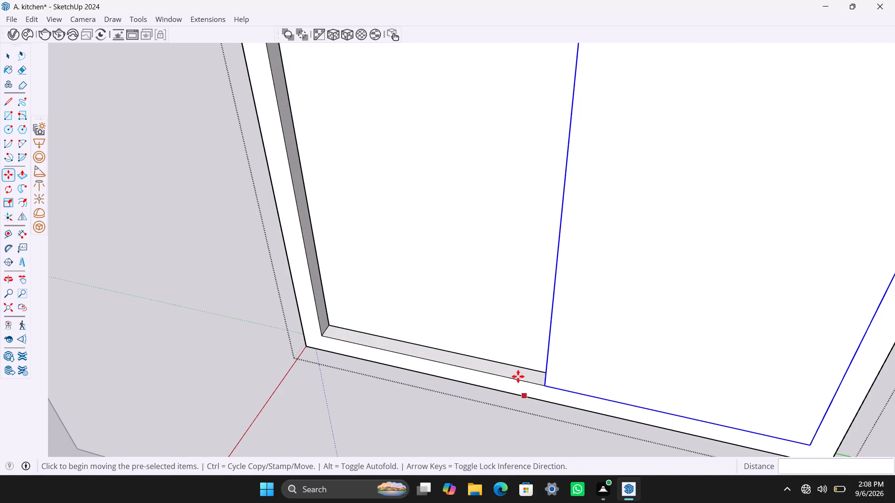
middle_click_drag(519, 378, 724, 409)
scroll(724, 409, "up", 1)
scroll(684, 291, "up", 7)
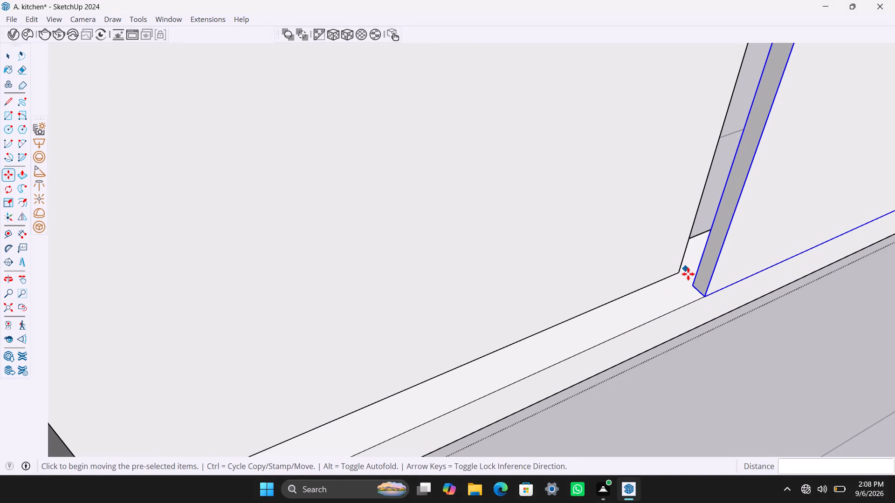
left_click(692, 282)
left_click(680, 272)
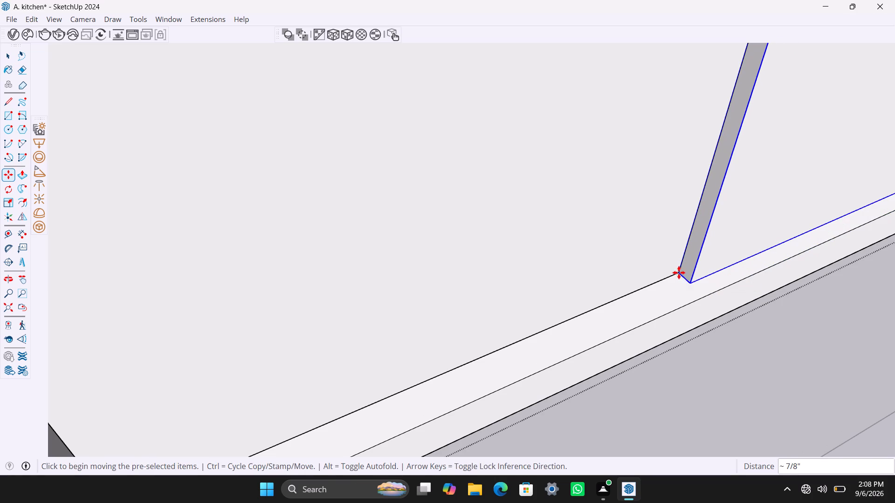
scroll(602, 268, "down", 20)
scroll(602, 268, "down", 17)
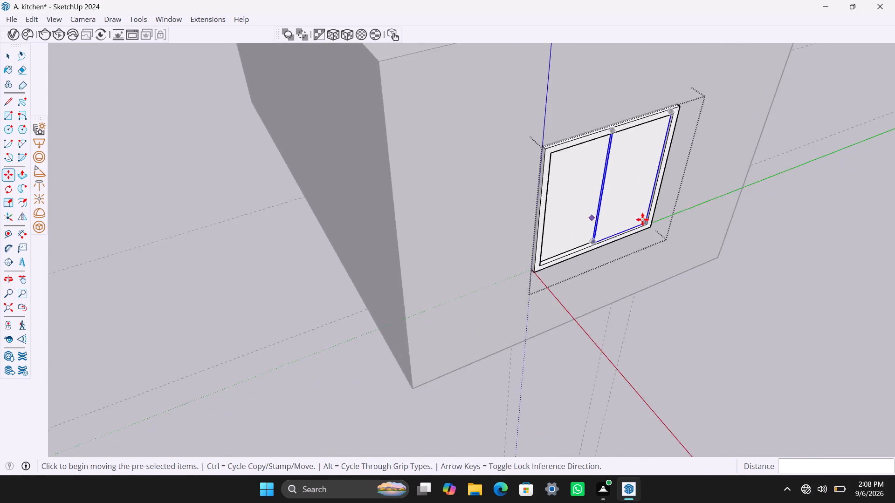
middle_click_drag(700, 228, 582, 225)
scroll(699, 228, "down", 1)
key("space")
left_click(774, 241)
Save the kitchen model.
scroll(714, 260, "down", 2)
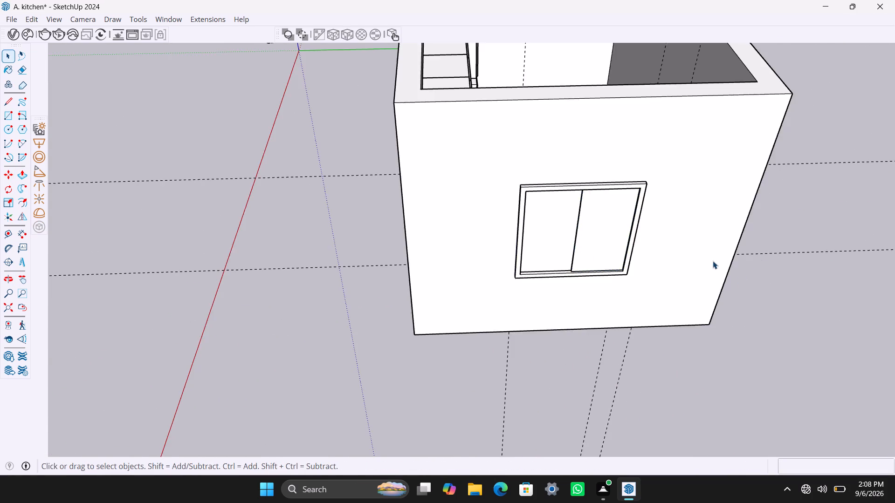
scroll(713, 261, "down", 7)
middle_click_drag(764, 227, 76, 250)
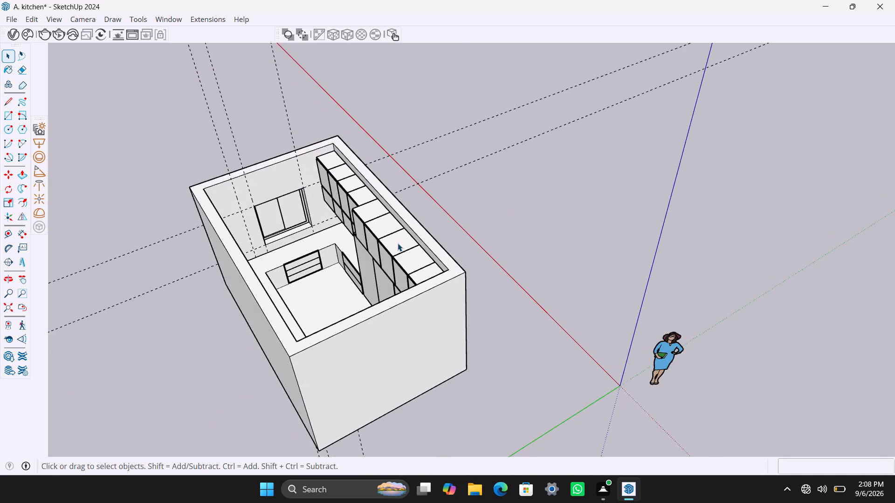
scroll(475, 230, "up", 2)
middle_click_drag(510, 220, 344, 236)
key("ctrl+s")
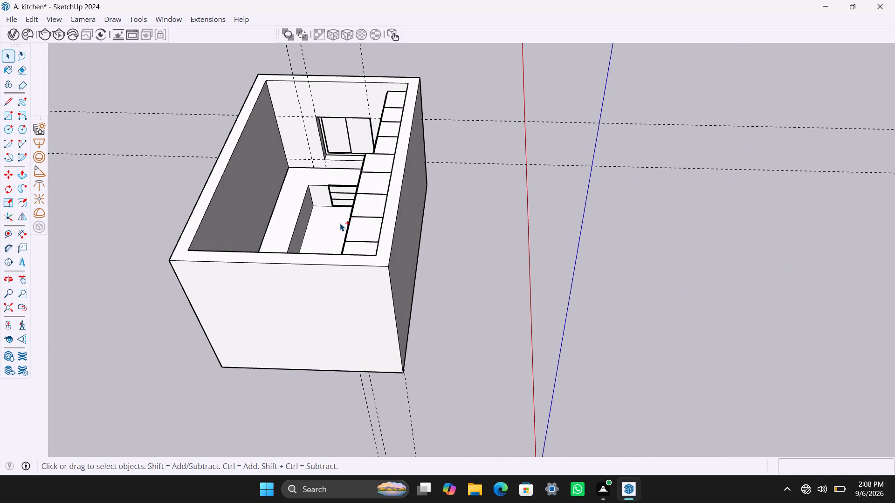
Examine the kitchen's counters, cabinets, sliding window and surrounding walls from inside and outside the room.
scroll(321, 206, "down", 2)
middle_click_drag(353, 213, 430, 249)
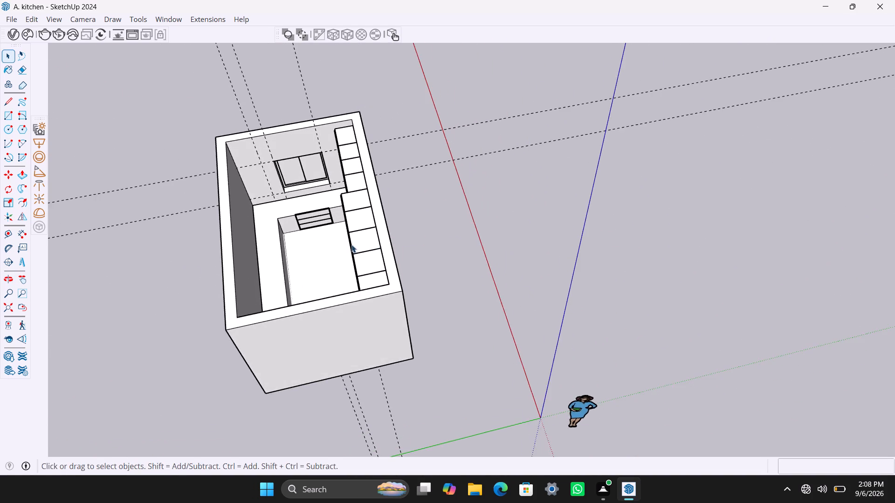
scroll(347, 244, "up", 1)
middle_click_drag(335, 243, 499, 229, "shift")
scroll(469, 203, "up", 2)
middle_click_drag(509, 217, 485, 216)
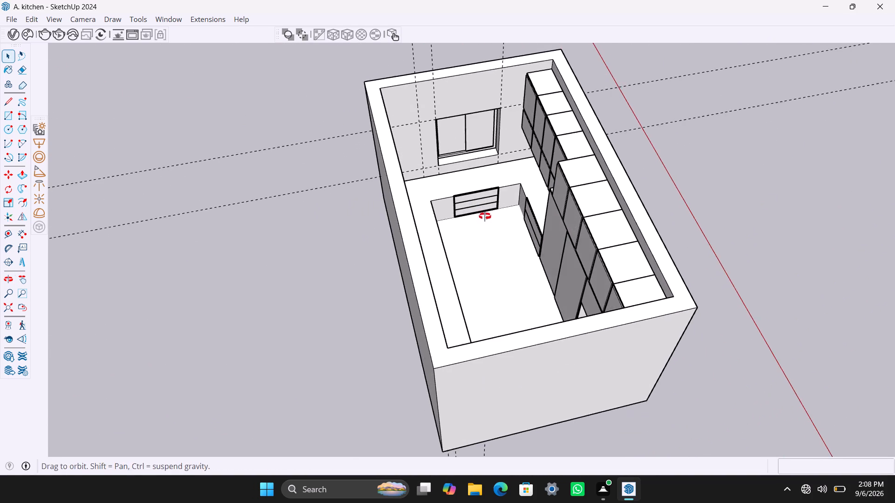
middle_click_drag(485, 216, 484, 217)
scroll(496, 160, "up", 6)
middle_click_drag(520, 163, 549, 132)
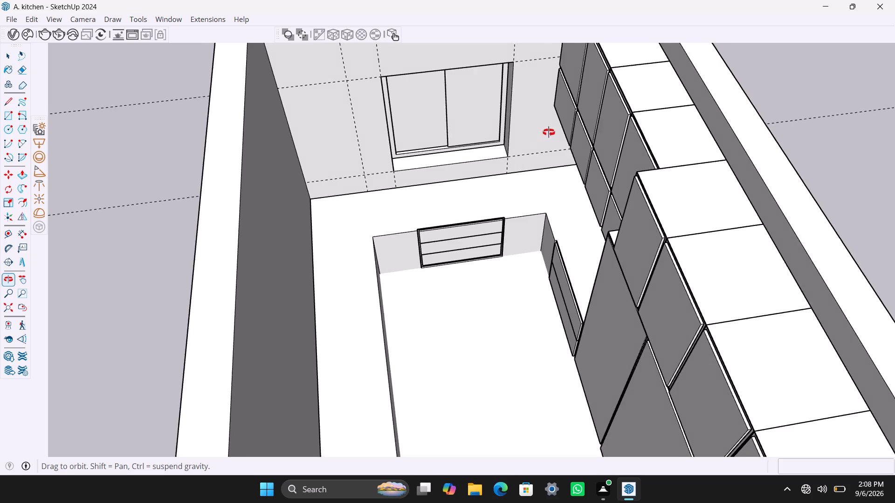
middle_click_drag(549, 132, 595, 88)
scroll(548, 173, "up", 3)
middle_click_drag(543, 169, 523, 139)
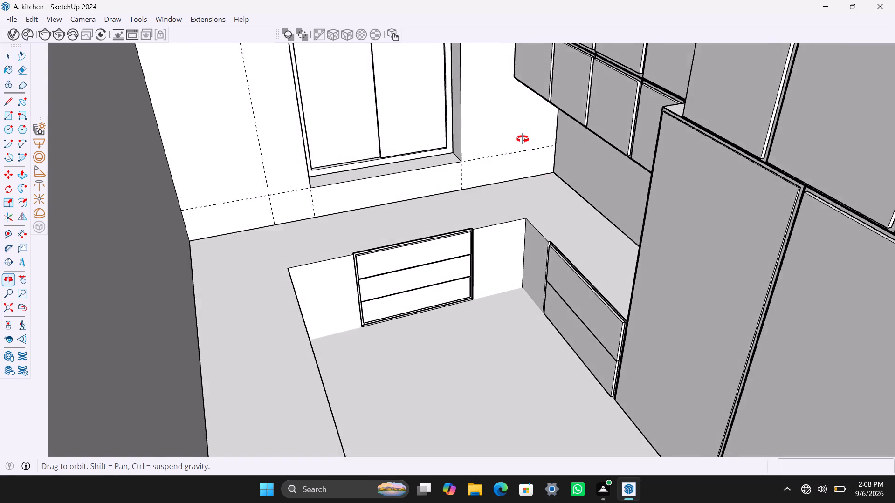
middle_click_drag(523, 139, 500, 172)
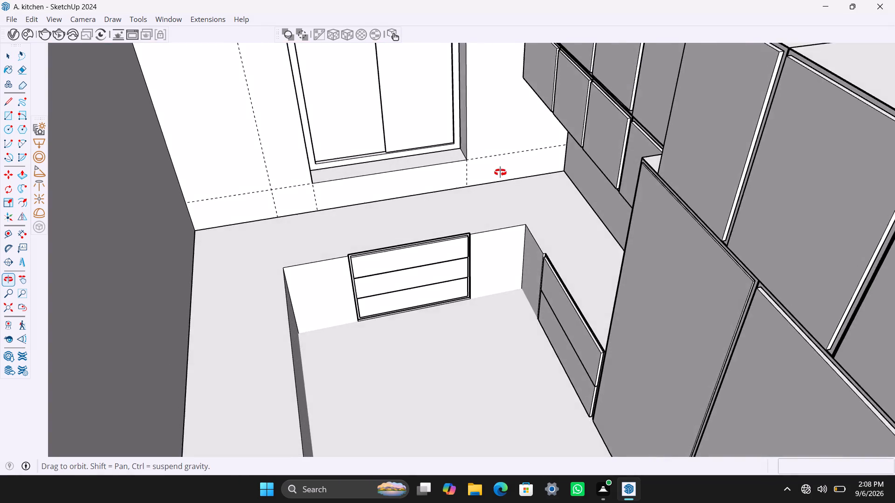
middle_click_drag(500, 172, 356, 226)
middle_click_drag(338, 236, 329, 239)
middle_click_drag(267, 261, 256, 265)
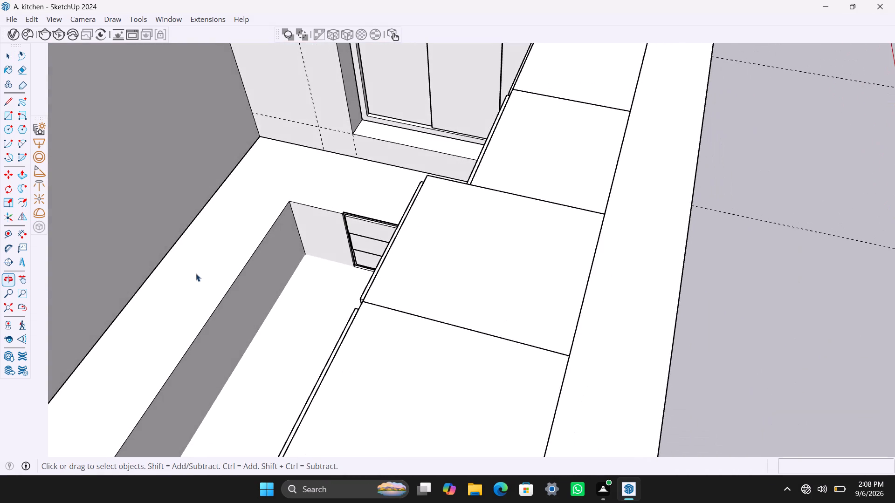
scroll(225, 252, "down", 13)
middle_click_drag(367, 301, 37, 313)
scroll(189, 170, "up", 2)
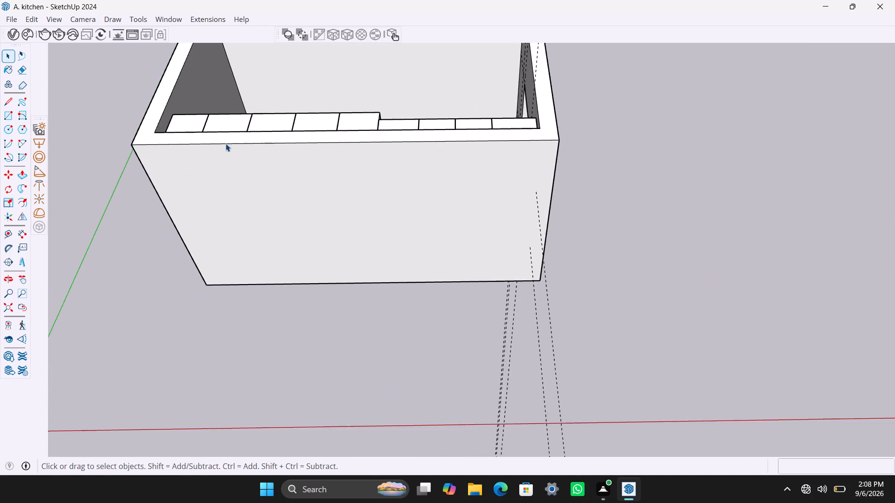
scroll(279, 120, "down", 8)
middle_click_drag(303, 95, 356, 306)
scroll(355, 306, "up", 4)
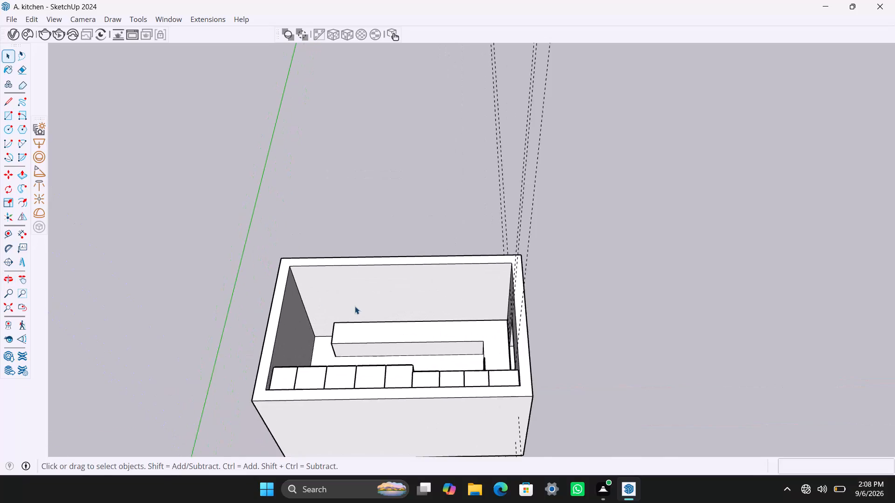
scroll(356, 323, "up", 3)
scroll(379, 397, "down", 3)
middle_click_drag(377, 369, 428, 265)
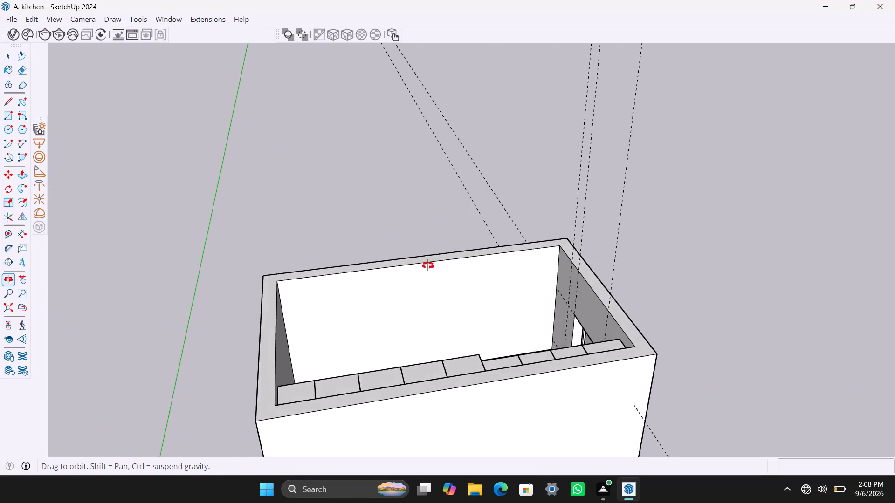
middle_click_drag(428, 265, 370, 325)
scroll(366, 350, "down", 6)
scroll(370, 344, "up", 1)
middle_click_drag(370, 344, 527, 284, "shift")
scroll(500, 302, "up", 5)
middle_click_drag(507, 284, 521, 401)
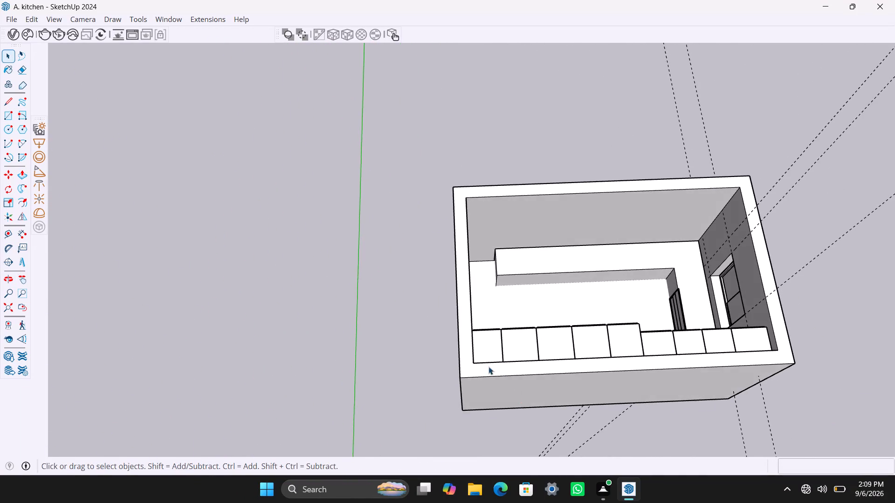
scroll(456, 346, "up", 2)
scroll(485, 292, "up", 3)
middle_click_drag(559, 310, 855, 315)
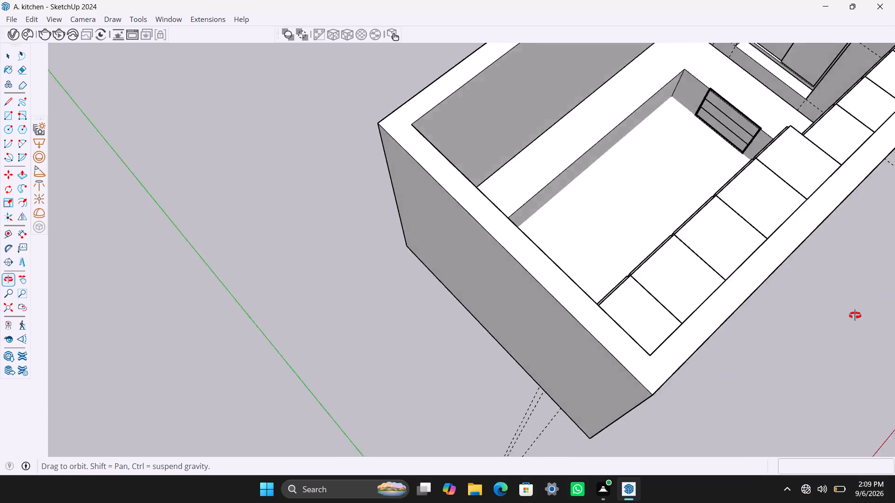
middle_click_drag(855, 315, 894, 286)
scroll(482, 218, "up", 2)
scroll(498, 200, "down", 10)
middle_click_drag(551, 156, 633, 170)
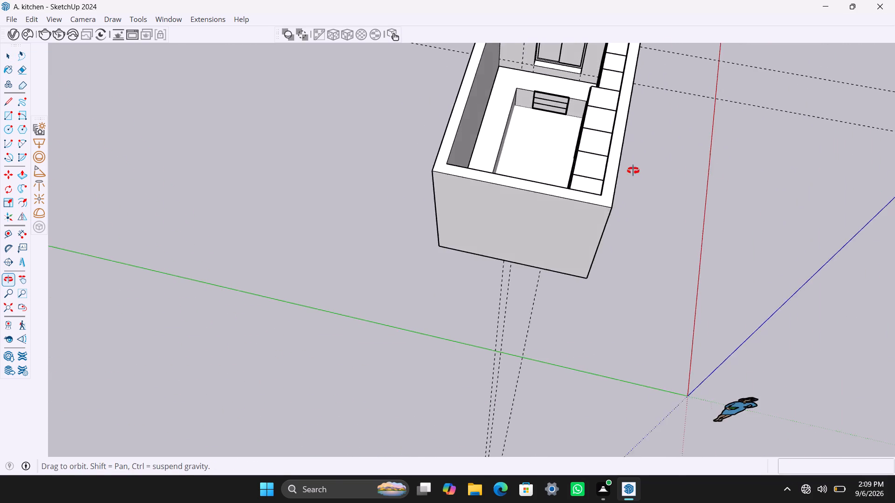
middle_click_drag(633, 170, 838, 170)
scroll(457, 144, "up", 4)
scroll(459, 139, "down", 9)
Open the room walls group and draw a rectangle about 8'3" by 8'3" on the outer face of the end wall opposite the window.
middle_click_drag(433, 205, 171, 165)
scroll(539, 164, "up", 4)
double_click(513, 214)
left_click(476, 193)
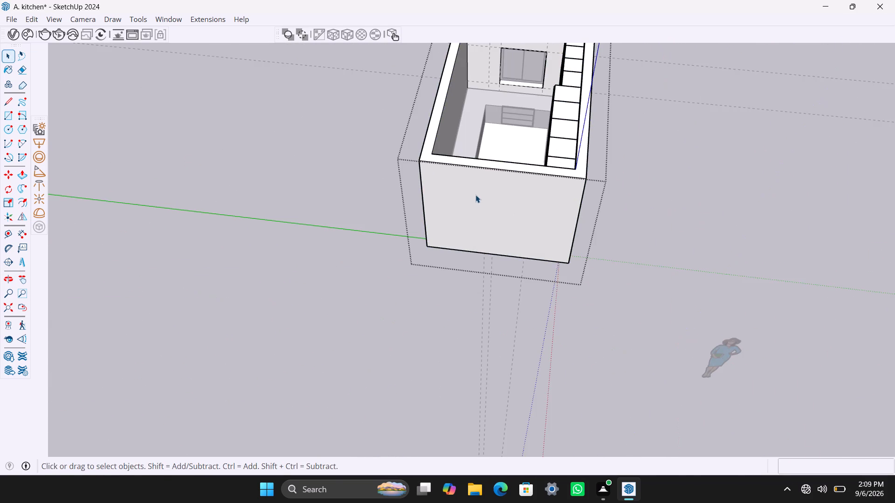
scroll(481, 201, "up", 4)
key("r")
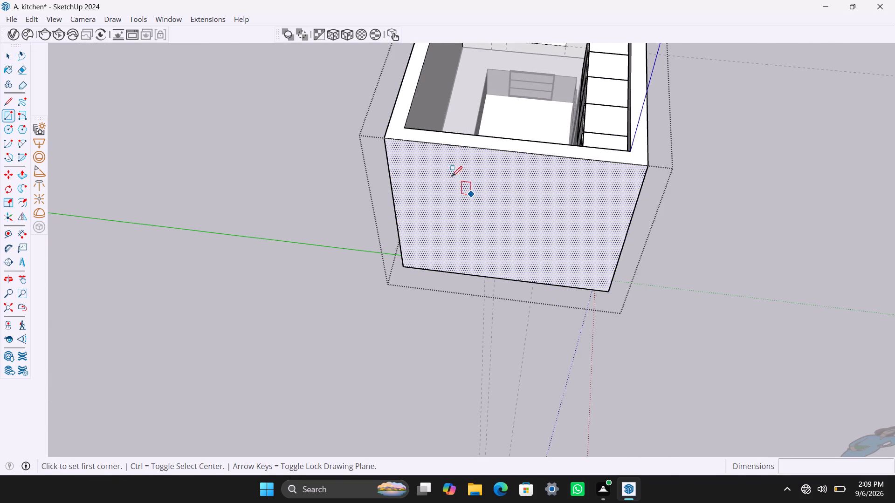
left_click(417, 152)
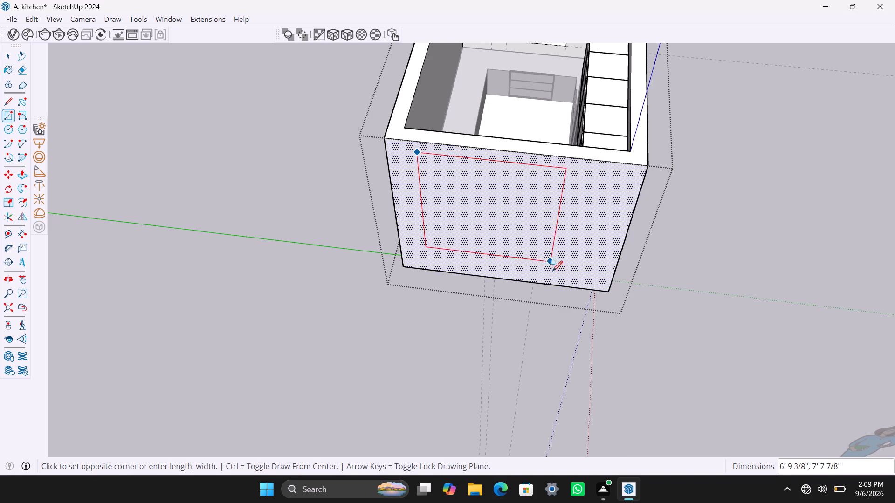
left_click(578, 276)
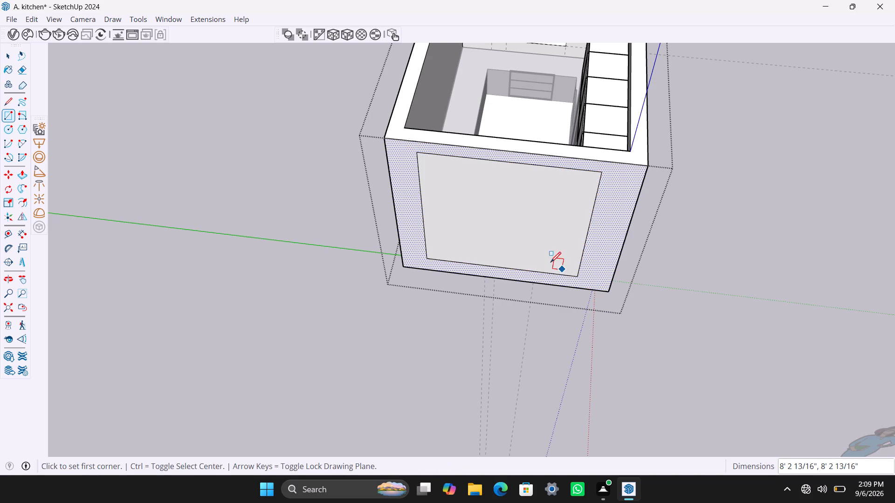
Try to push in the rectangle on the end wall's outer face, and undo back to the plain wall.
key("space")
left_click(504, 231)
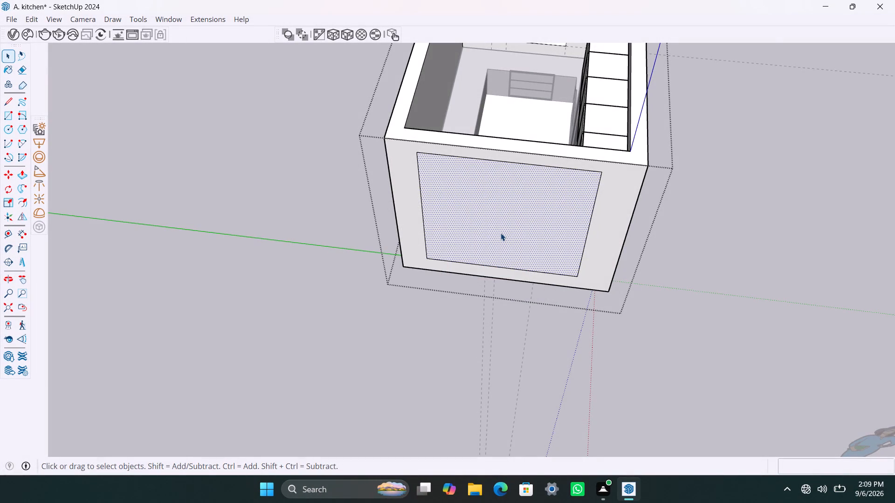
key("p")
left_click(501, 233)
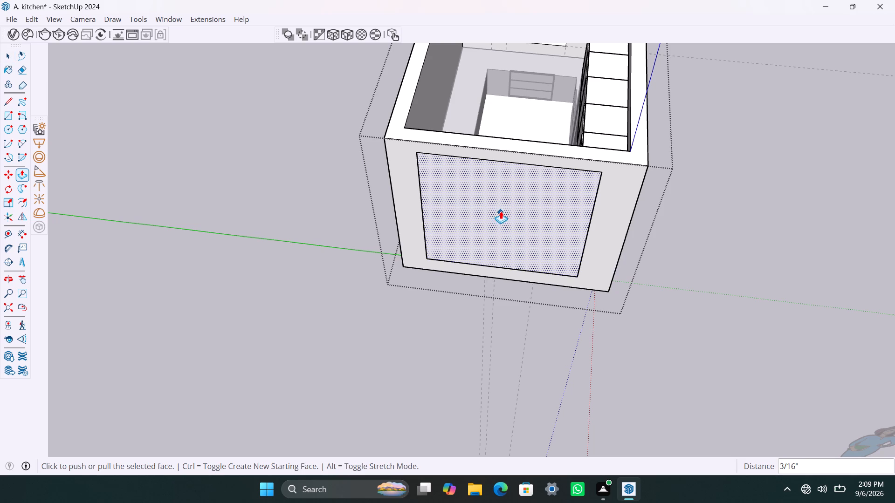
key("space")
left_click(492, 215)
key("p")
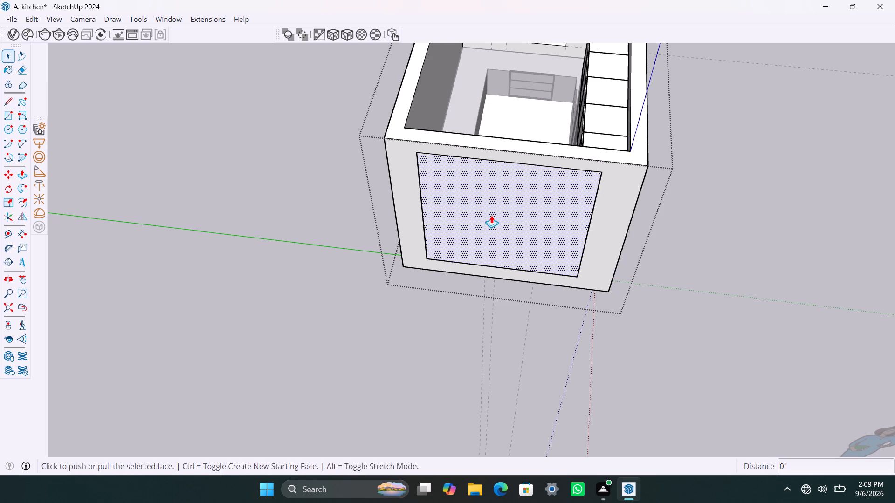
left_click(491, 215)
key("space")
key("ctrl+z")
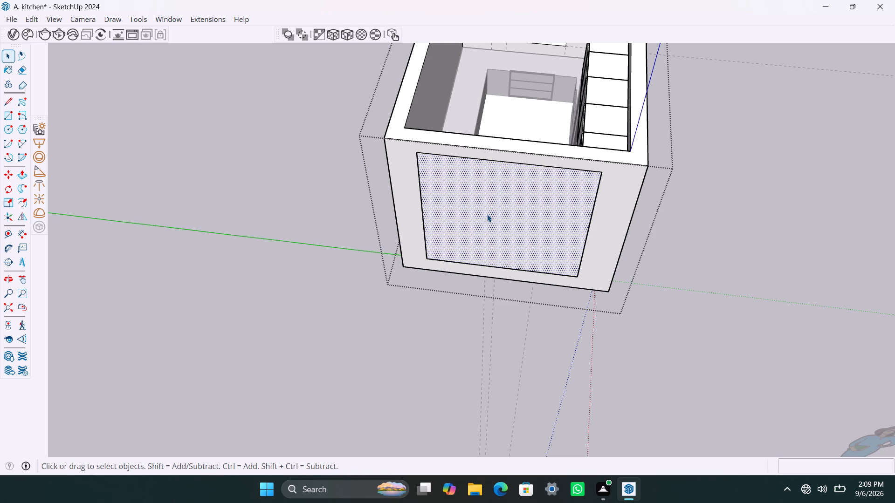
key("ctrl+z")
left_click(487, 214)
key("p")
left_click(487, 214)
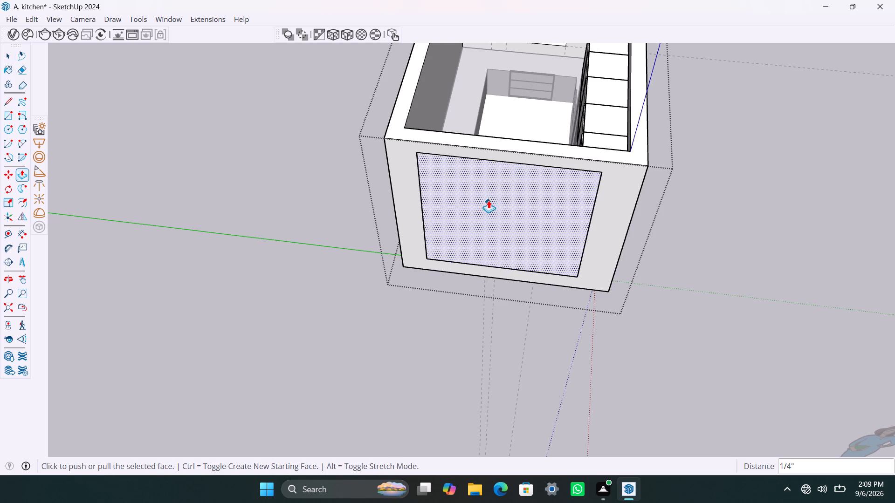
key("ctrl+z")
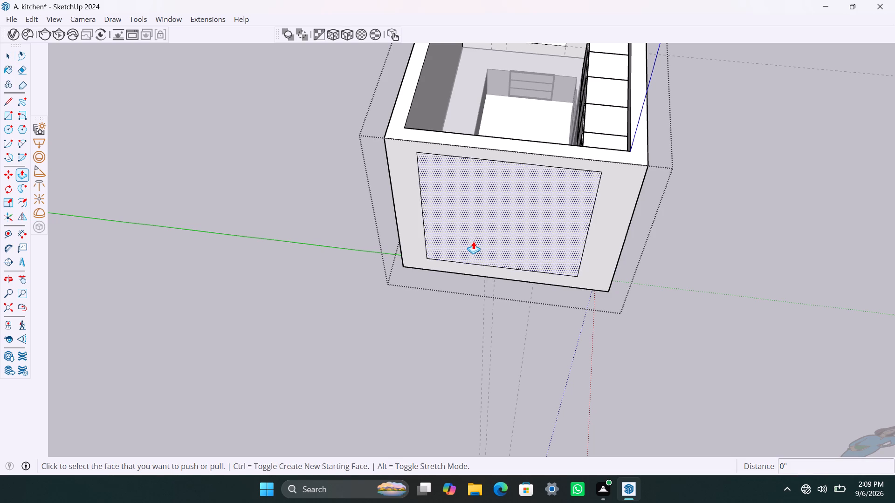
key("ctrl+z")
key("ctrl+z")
Open the room walls group and draw a large rectangle on the end wall's inner face, between the cabinets and the counter-side wall.
scroll(635, 255, "down", 3)
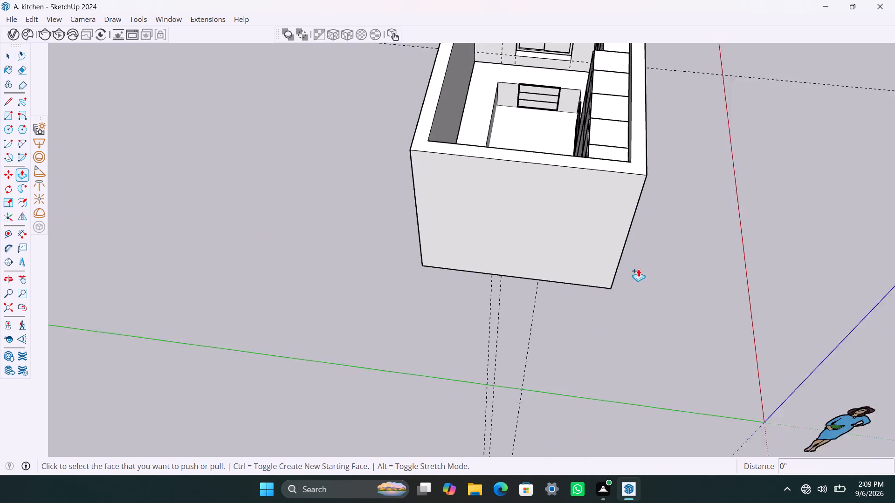
middle_click_drag(702, 283, 31, 251)
scroll(400, 258, "up", 3)
middle_click_drag(412, 256, 369, 258)
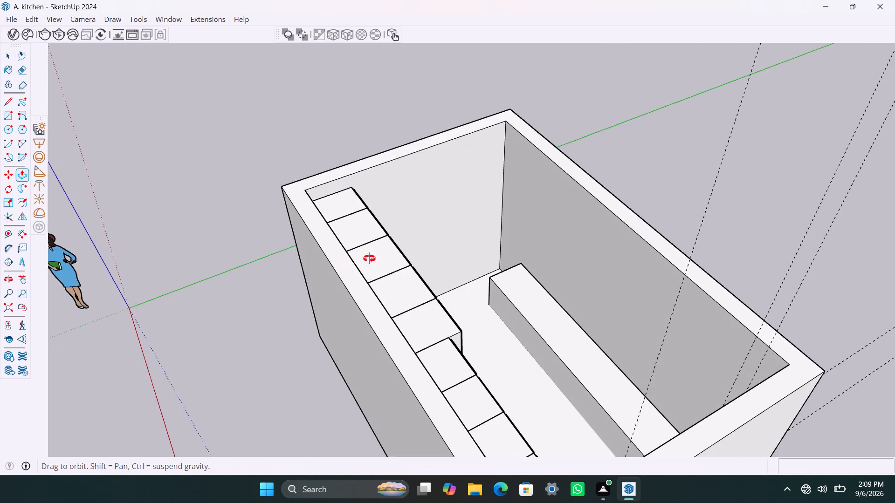
middle_click_drag(369, 258, 261, 272)
key("space")
left_click(399, 202)
triple_click(405, 198)
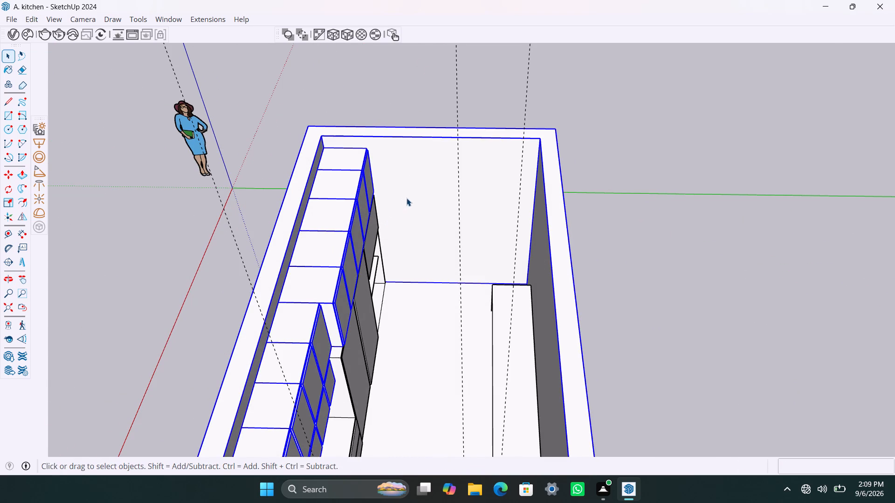
triple_click(408, 196)
scroll(399, 197, "up", 2)
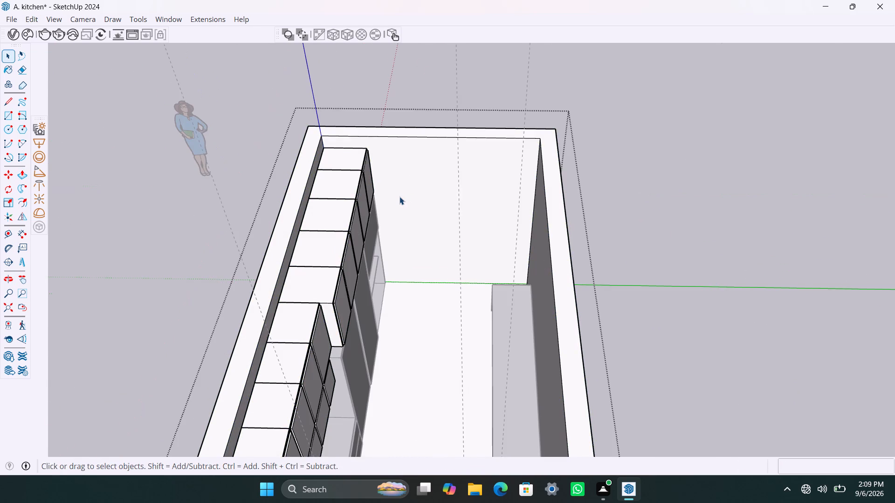
left_click(406, 183)
key("r")
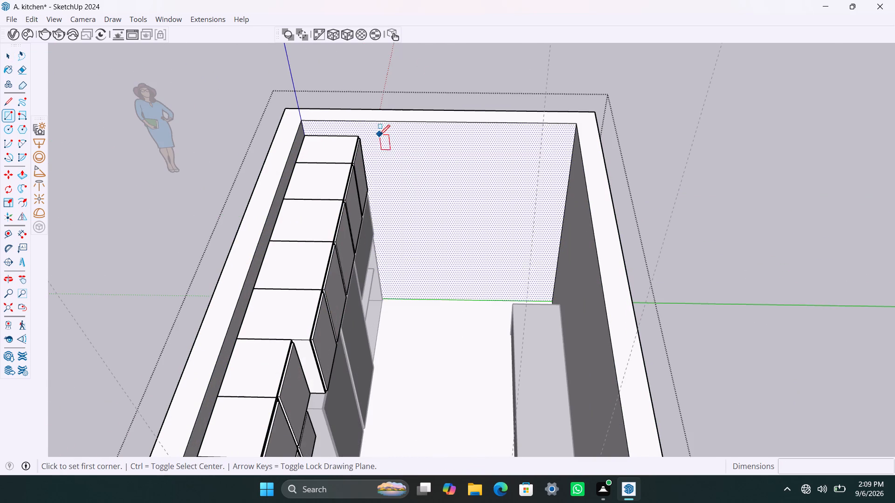
left_click(379, 135)
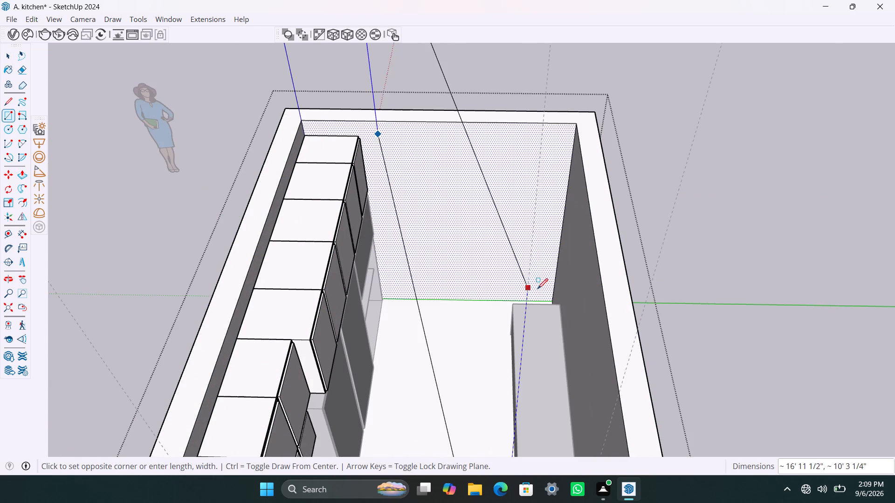
left_click(540, 290)
Push the rectangle through the full thickness of the end wall to cut the opening, and leave the walls group.
key("space")
left_click(492, 242)
key("p")
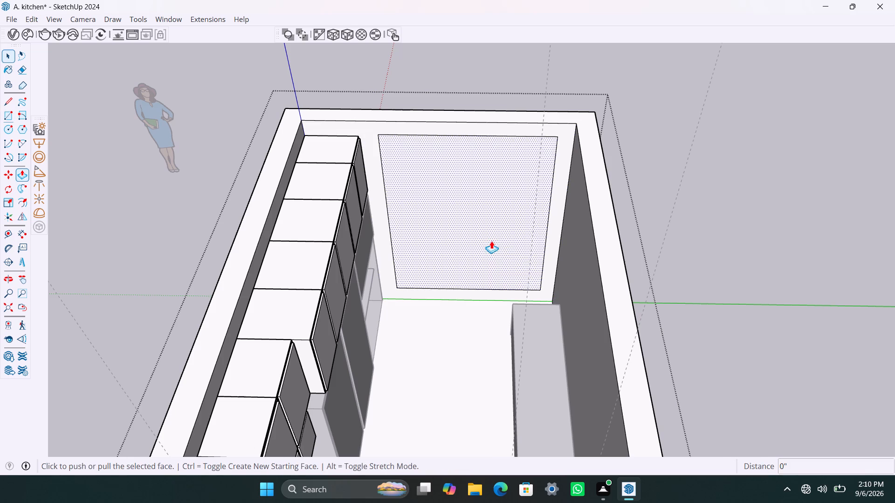
left_click(491, 241)
scroll(471, 234, "up", 2)
middle_click_drag(463, 221, 436, 174)
key("space")
left_click(459, 189)
key("p")
left_click(459, 189)
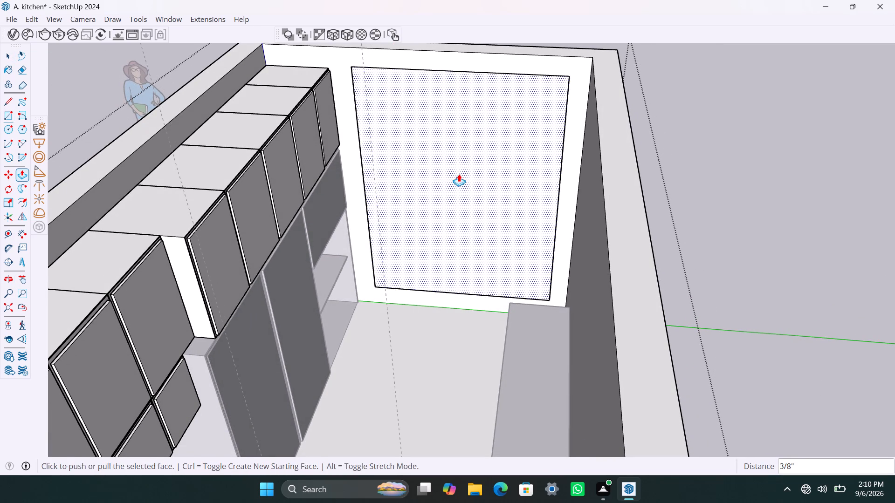
left_click(464, 222)
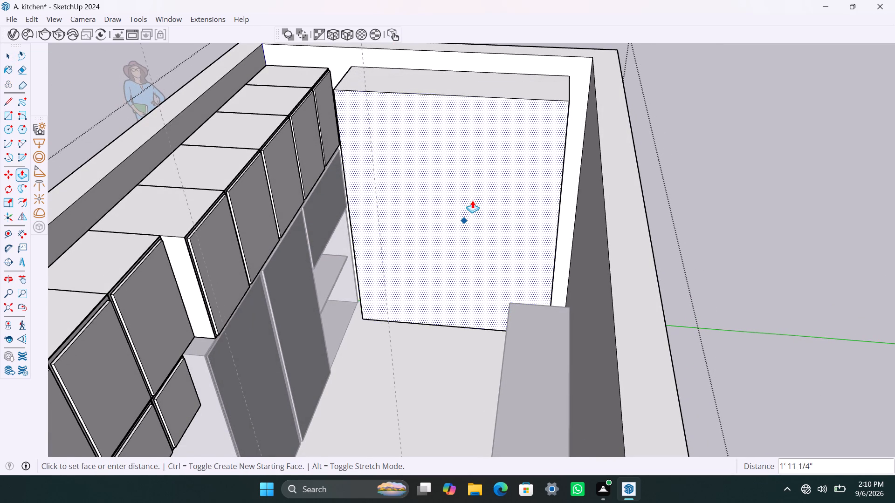
left_click(525, 136)
key("space")
left_click(792, 172)
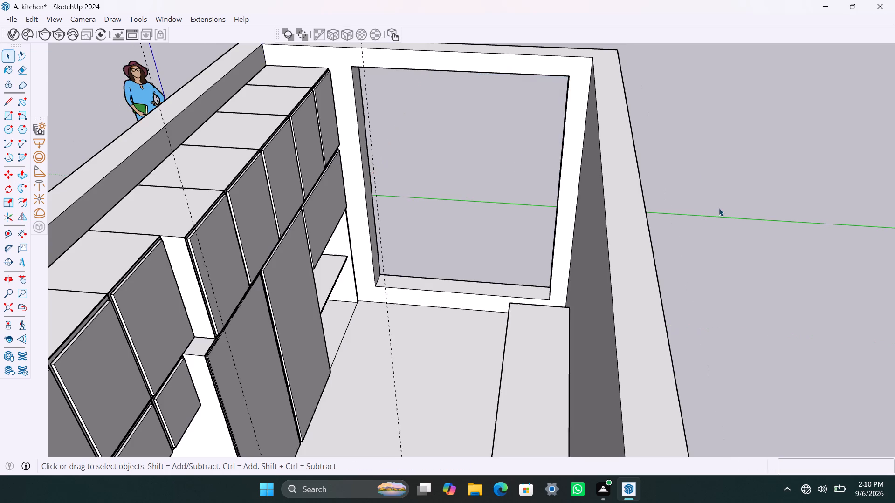
Reopen the walls group and push the opening's cabinet-side jamb back about 8 7/8" to widen the opening.
scroll(571, 247, "down", 4)
middle_click_drag(634, 241, 126, 335)
scroll(459, 265, "up", 2)
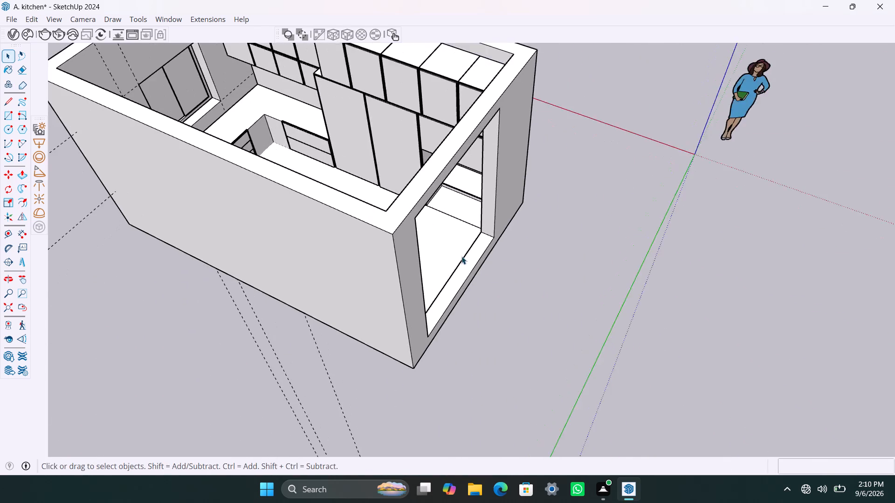
middle_click_drag(504, 267, 364, 268)
scroll(440, 245, "up", 3)
middle_click_drag(466, 254, 498, 273)
scroll(509, 223, "up", 2)
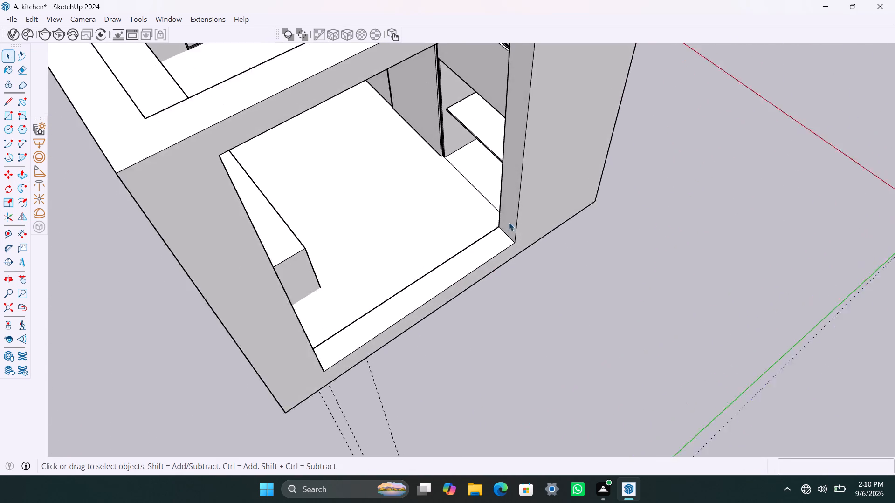
scroll(509, 223, "up", 1)
left_click(513, 205)
double_click(514, 197)
left_click(511, 193)
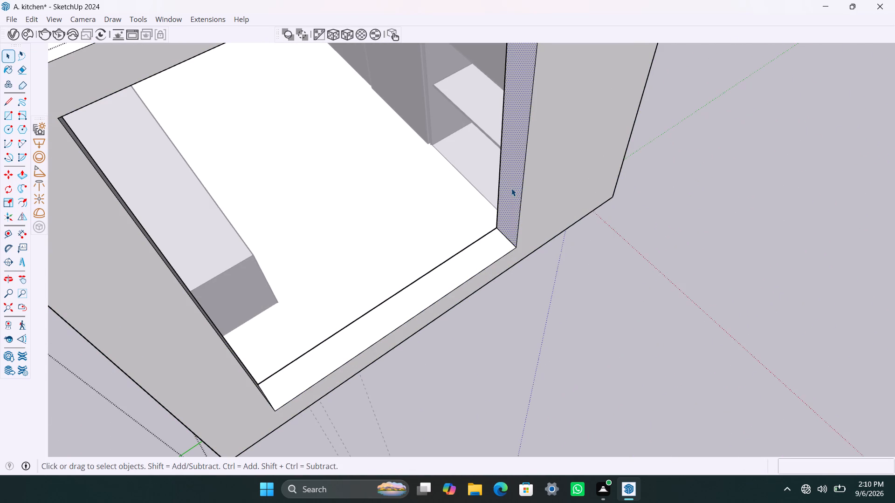
scroll(511, 188, "up", 1)
left_click(511, 188)
key("p")
left_click(510, 188)
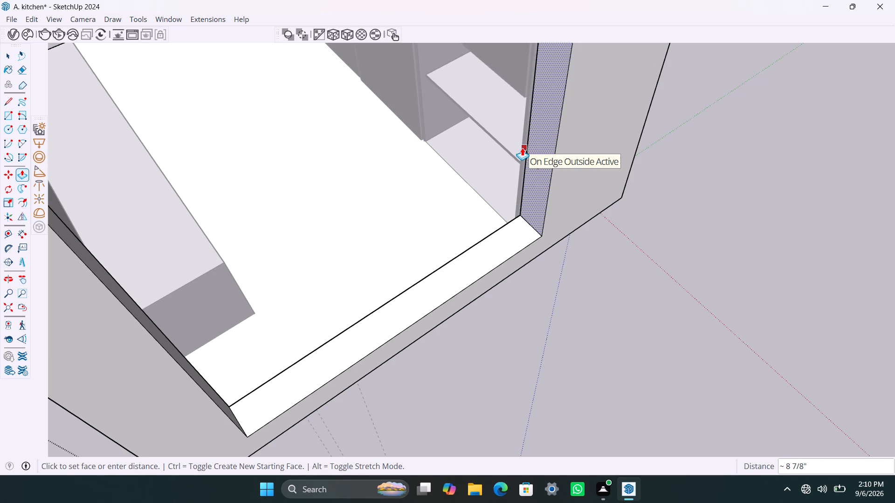
left_click(518, 147)
key("space")
Push the opening's counter-side jamb back about 6 3/4", flush with the inner face of the side wall.
scroll(434, 289, "down", 5)
middle_click_drag(440, 294, 79, 309)
scroll(332, 163, "up", 2)
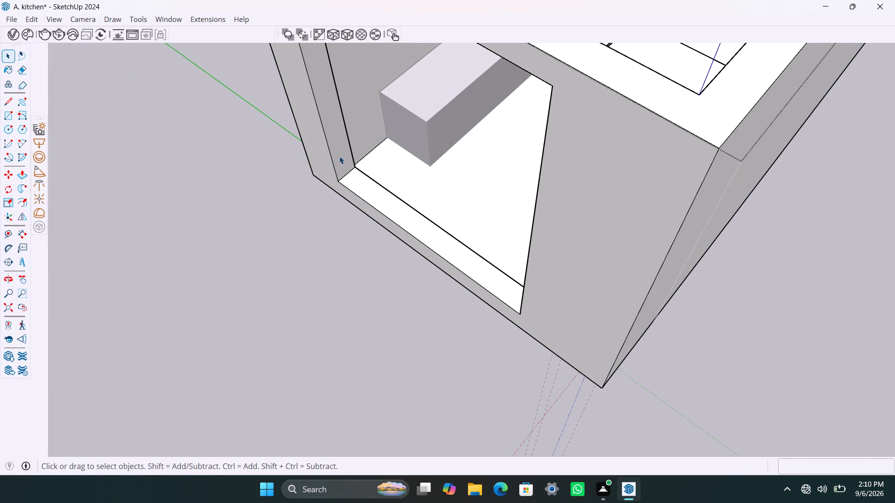
left_click(343, 152)
key("p")
left_click(341, 152)
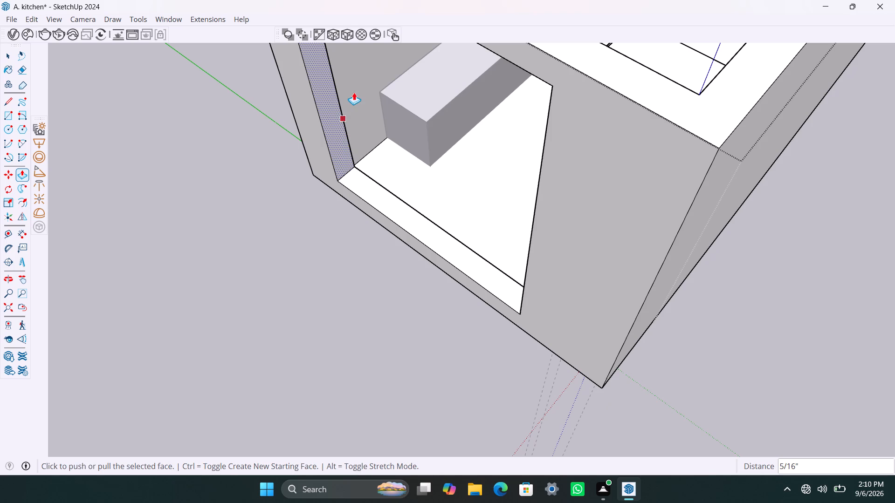
left_click(328, 122)
left_click(346, 75)
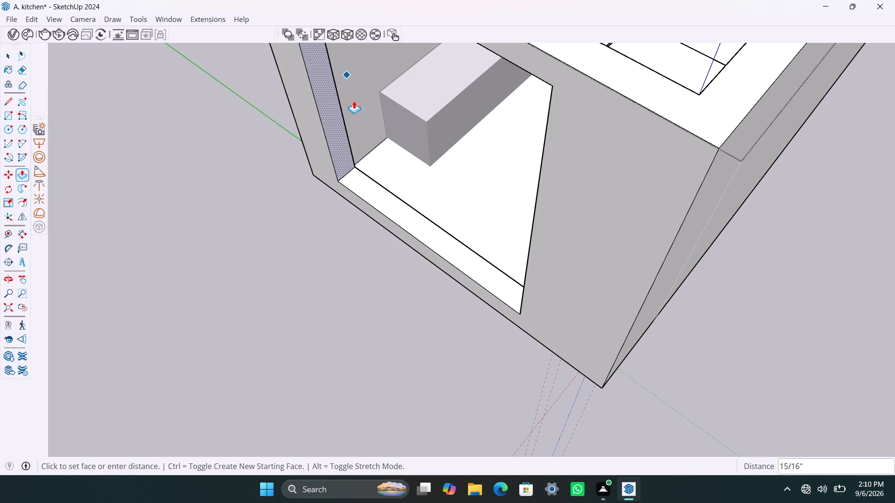
key("space")
left_click(367, 106)
scroll(319, 210, "down", 4)
middle_click_drag(304, 258, 402, 327)
scroll(291, 207, "up", 2)
left_click(254, 150)
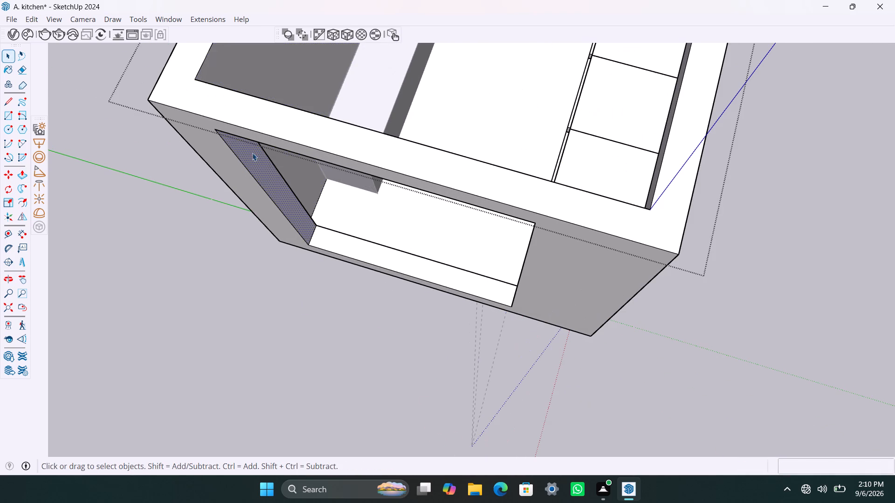
key("p")
left_click(252, 153)
left_click(242, 64)
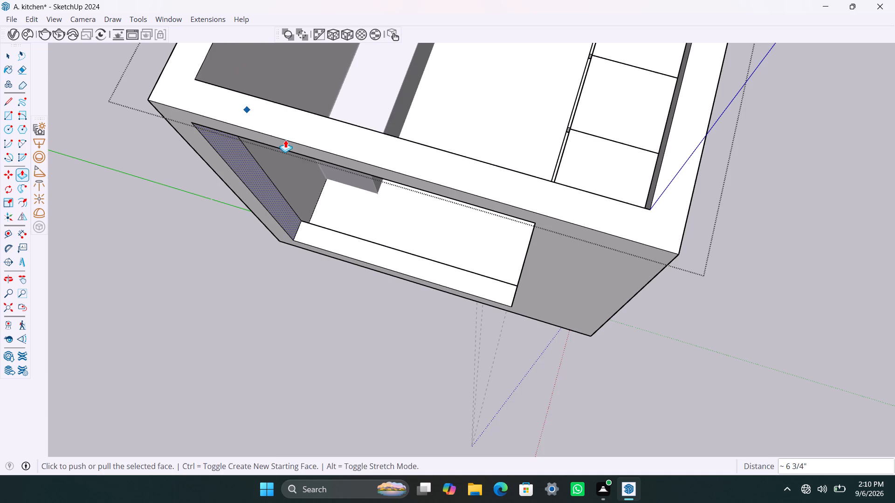
key("space")
Push the opening's raised sill down to floor level and leave the walls group.
scroll(332, 217, "down", 1)
left_click(349, 240)
key("p")
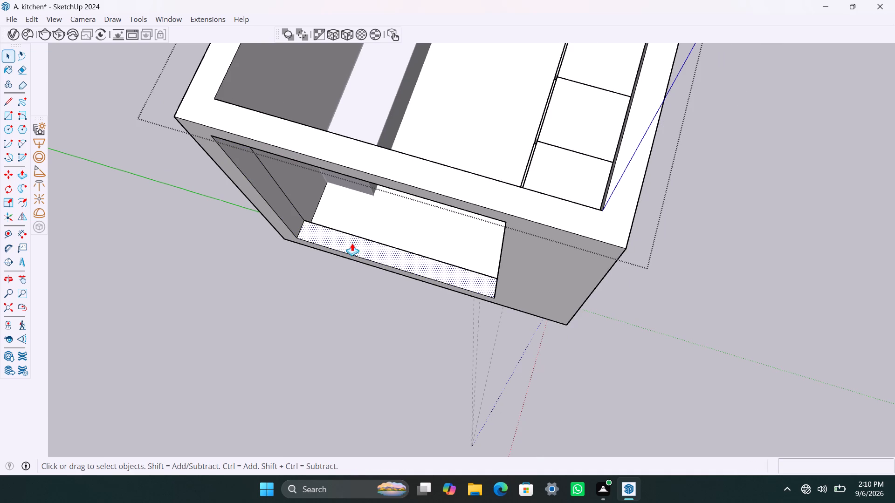
left_click(352, 243)
left_click(368, 217)
key("space")
left_click(380, 293)
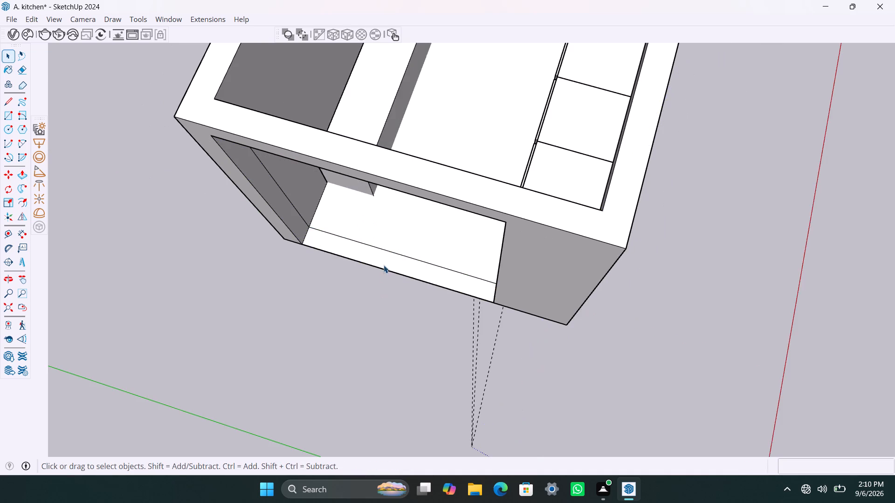
Open the walls group and delete the leftover seam edges along the opening's threshold and counter-side jamb.
scroll(386, 260, "up", 4)
left_click(380, 245)
double_click(380, 245)
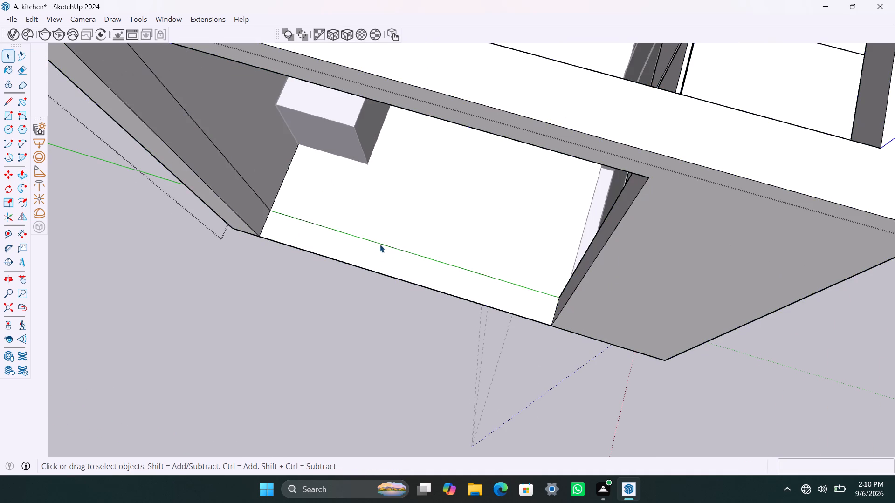
left_click(383, 243)
left_click(382, 245)
left_click(382, 261)
left_click(387, 248)
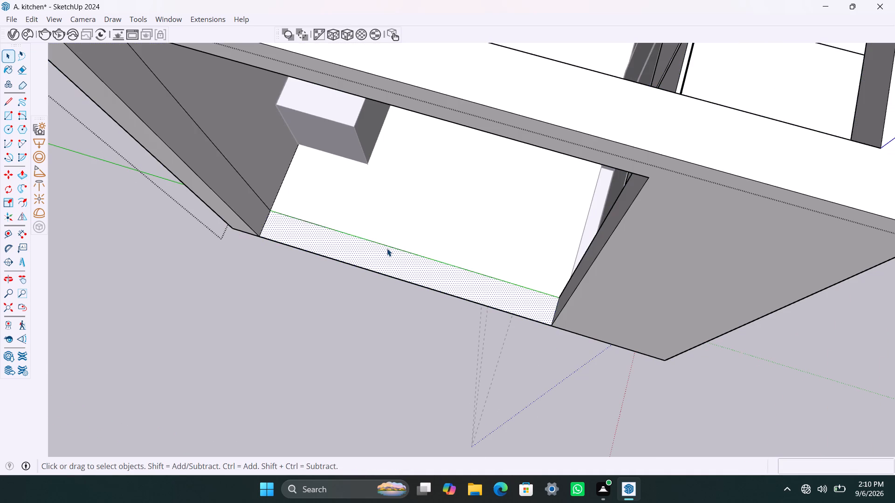
left_click(385, 246)
key("Delete")
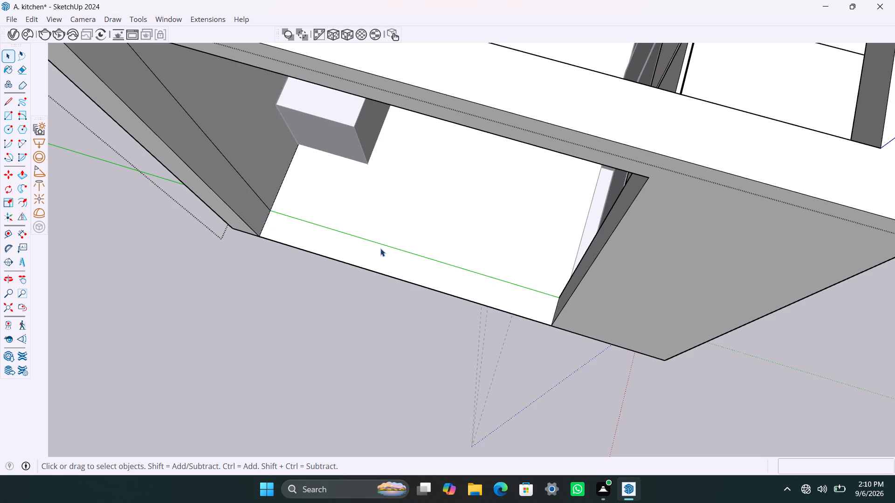
left_click(266, 206)
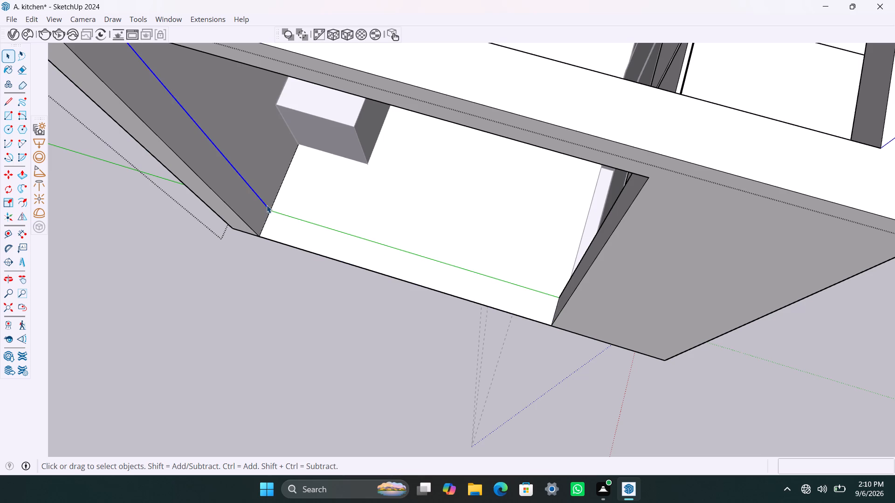
key("Delete")
Examine the end-wall opening and the kitchen interior through it from outside the room.
scroll(264, 231, "down", 8)
middle_click_drag(309, 230, 619, 0)
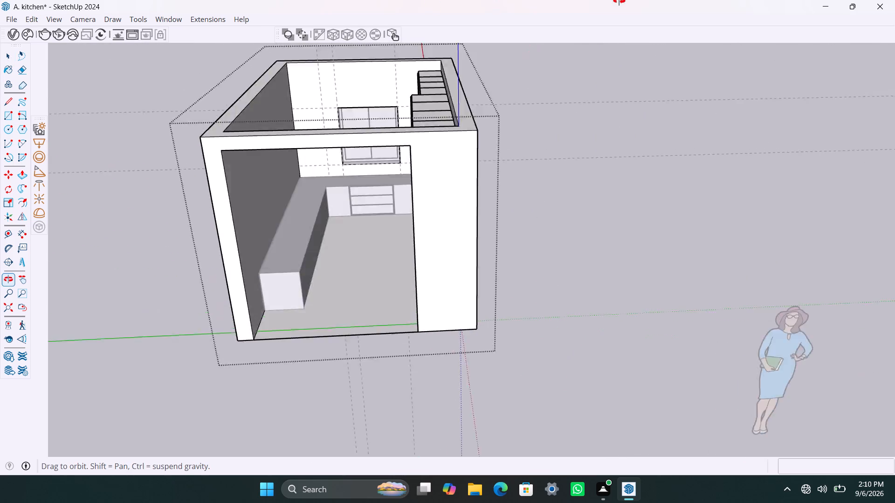
middle_click_drag(619, 0, 375, 15)
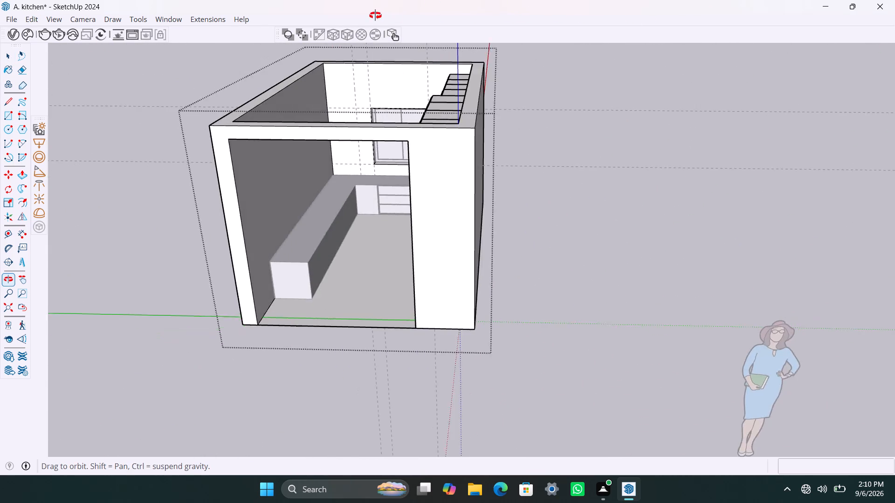
middle_click_drag(375, 15, 454, 0)
scroll(404, 151, "down", 3)
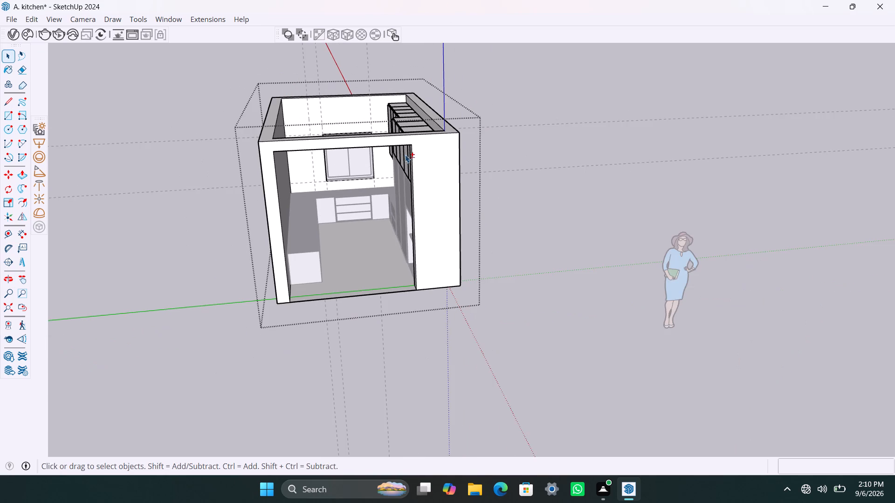
middle_click_drag(409, 157, 493, 169, "shift")
scroll(442, 162, "up", 3)
middle_click_drag(411, 154, 355, 87)
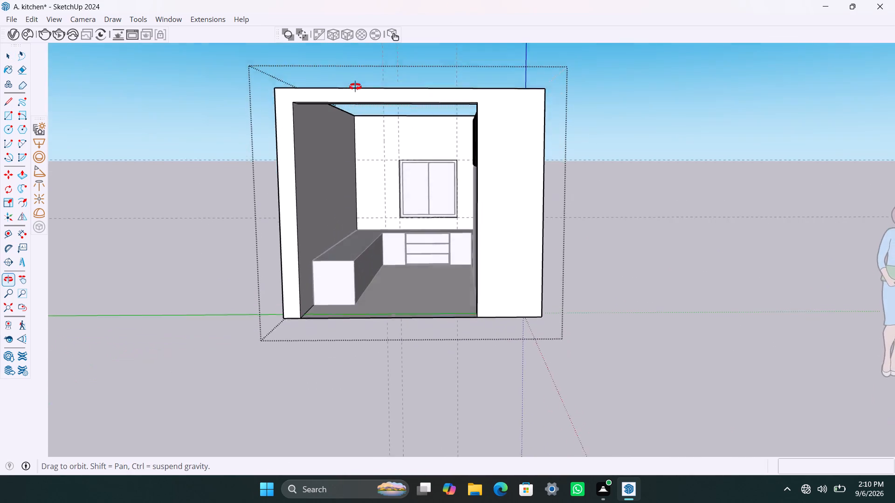
Examine the counter, cabinets and window through the end-wall opening, and leave the walls group.
middle_click_drag(355, 87, 413, 76)
scroll(391, 268, "up", 6)
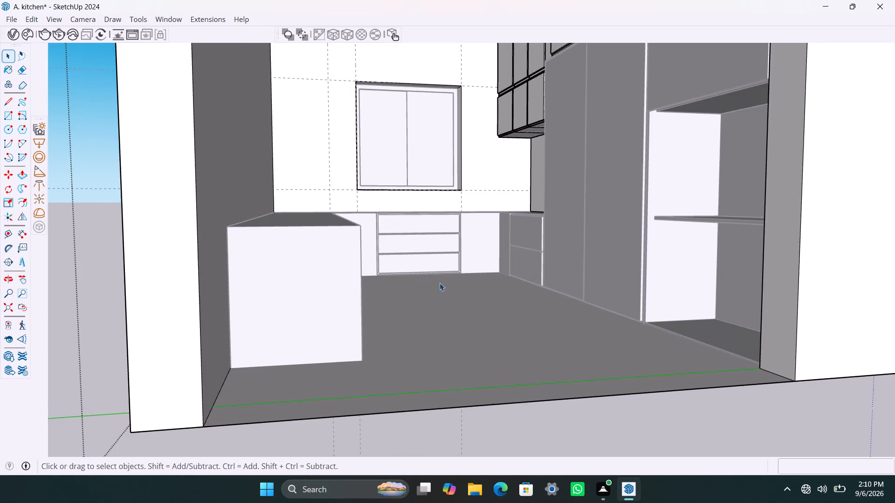
middle_click_drag(439, 287, 420, 315)
scroll(426, 322, "down", 3)
middle_click_drag(428, 325, 431, 328)
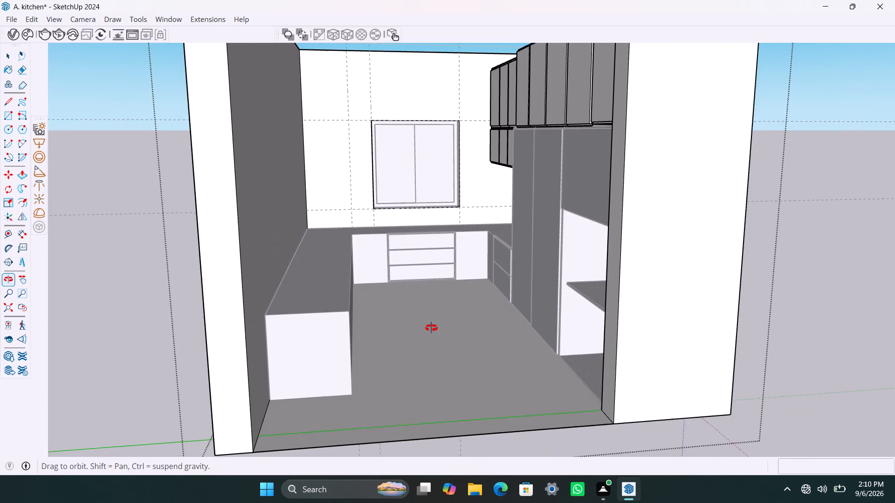
middle_click_drag(431, 328, 442, 334)
scroll(428, 340, "up", 1)
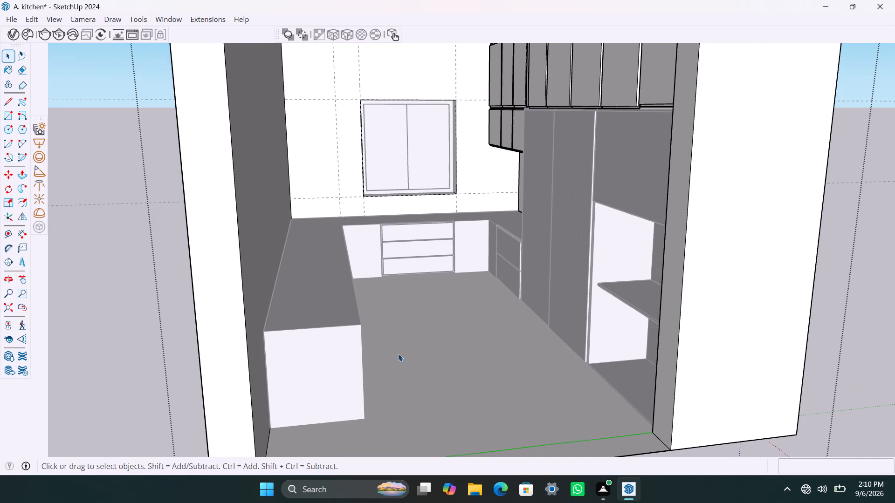
scroll(381, 345, "down", 8)
middle_click_drag(344, 354, 170, 341)
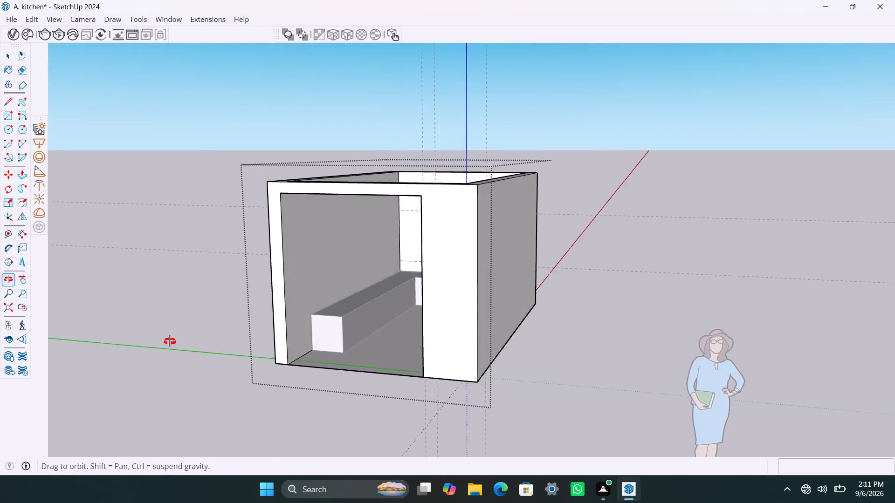
middle_click_drag(170, 341, 418, 364)
left_click(673, 279)
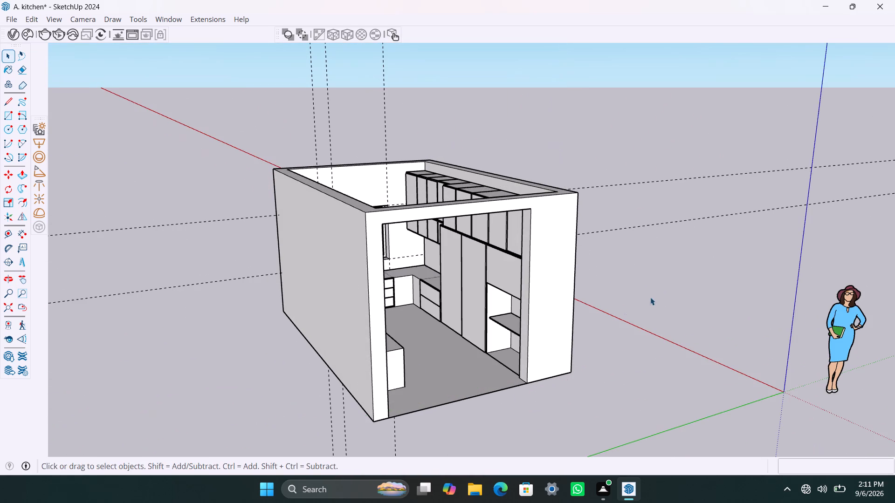
Position the camera in front of the end-wall opening at 5' 6" eye height and examine the kitchen interior.
scroll(454, 368, "up", 4)
middle_click_drag(377, 331, 343, 291)
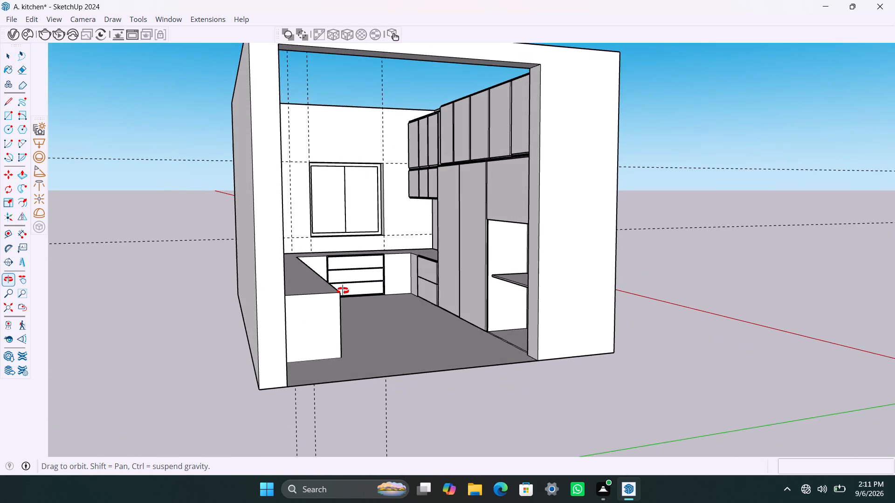
middle_click_drag(343, 291, 343, 292)
scroll(358, 313, "down", 4)
middle_click_drag(372, 326, 354, 324, "shift")
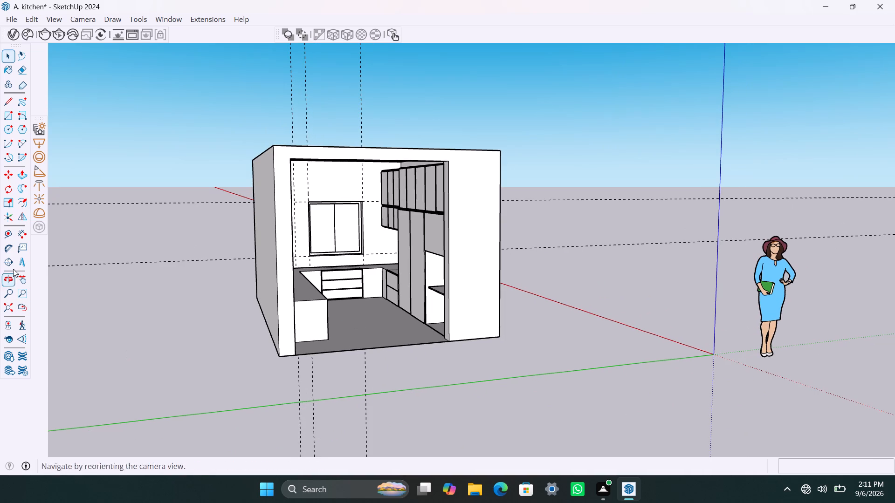
left_click(8, 322)
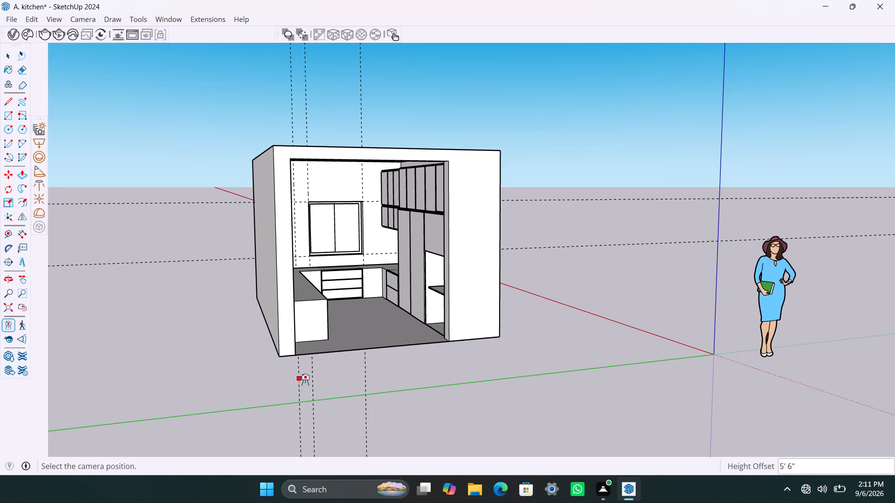
left_click(307, 381)
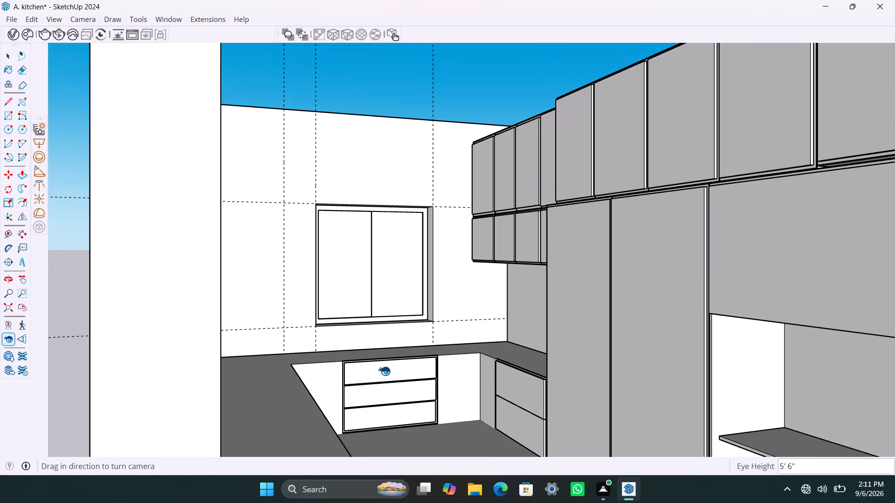
middle_click_drag(400, 365, 381, 347, "shift")
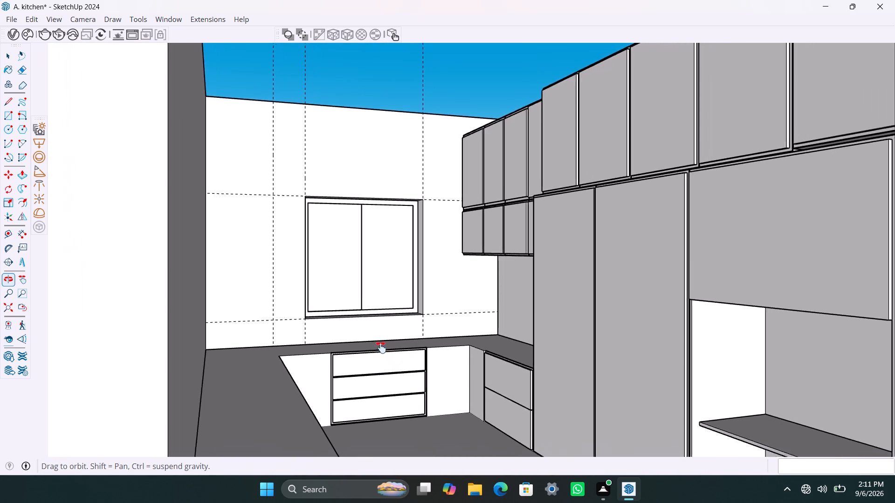
middle_click_drag(381, 347, 358, 300, "shift")
scroll(358, 300, "down", 1)
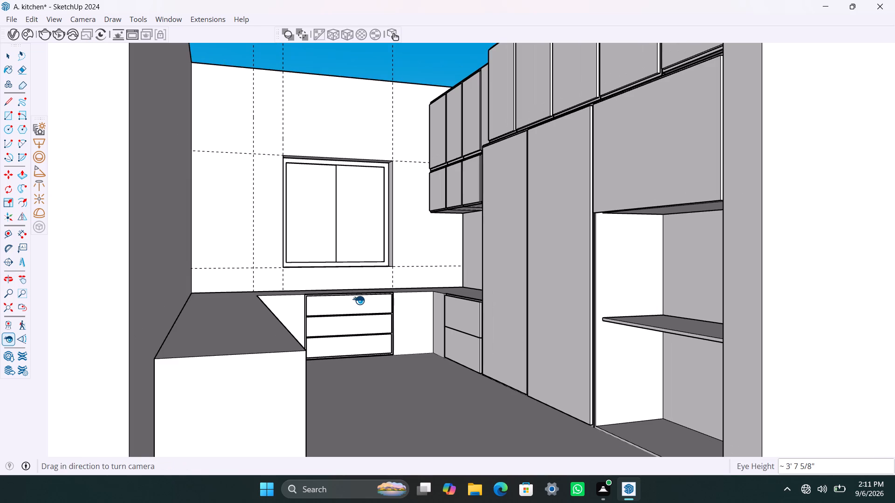
scroll(358, 300, "up", 1)
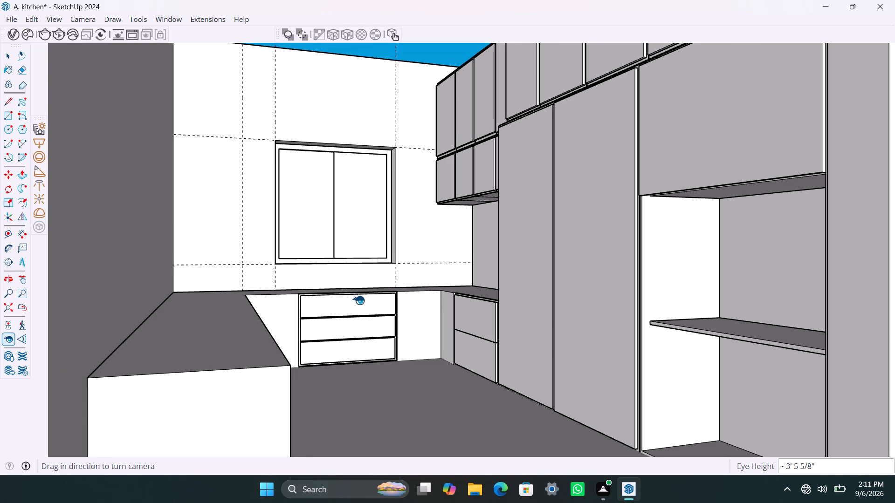
scroll(358, 300, "down", 6)
key("space")
left_click(644, 243)
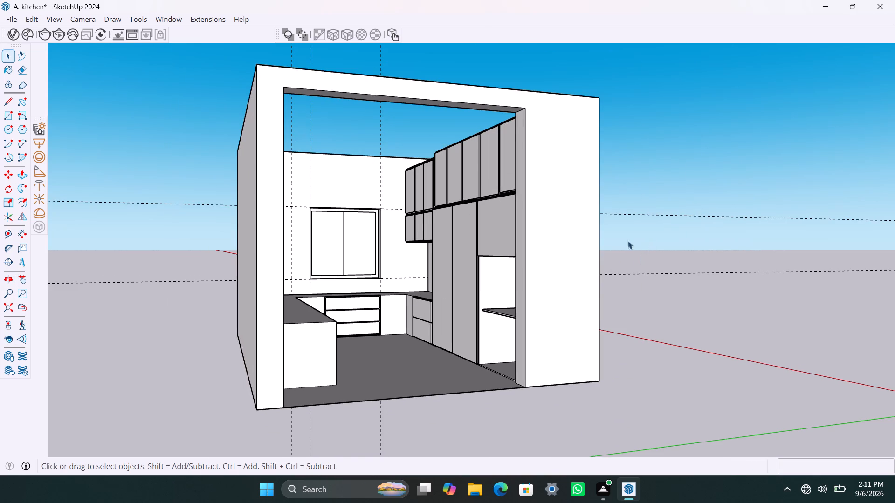
Save the kitchen model.
scroll(588, 284, "down", 3)
middle_click_drag(604, 335, 363, 429)
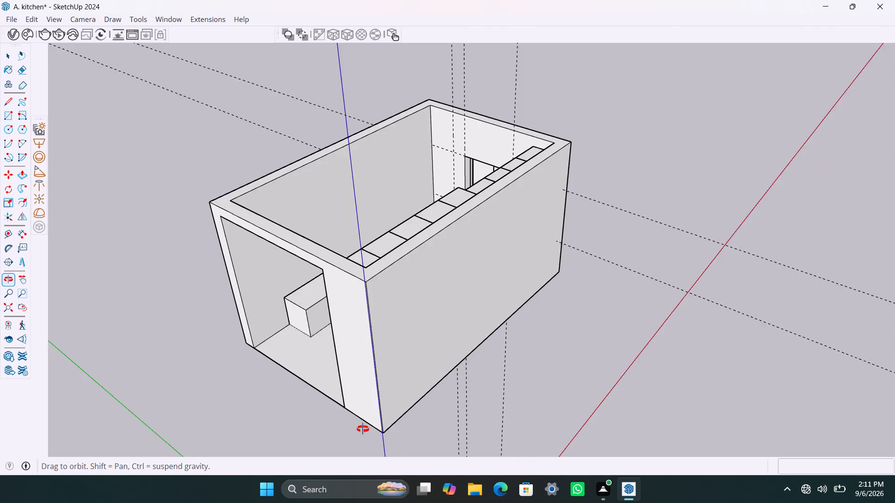
middle_click_drag(363, 429, 491, 330)
key("ctrl+s")
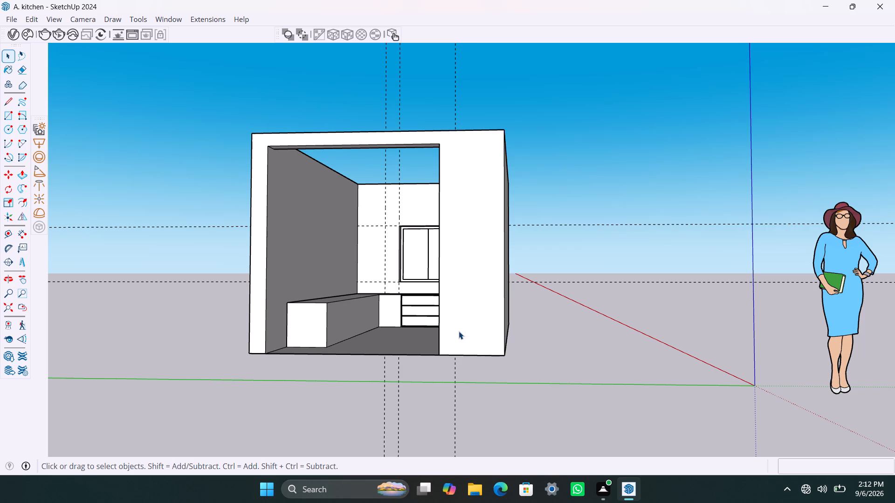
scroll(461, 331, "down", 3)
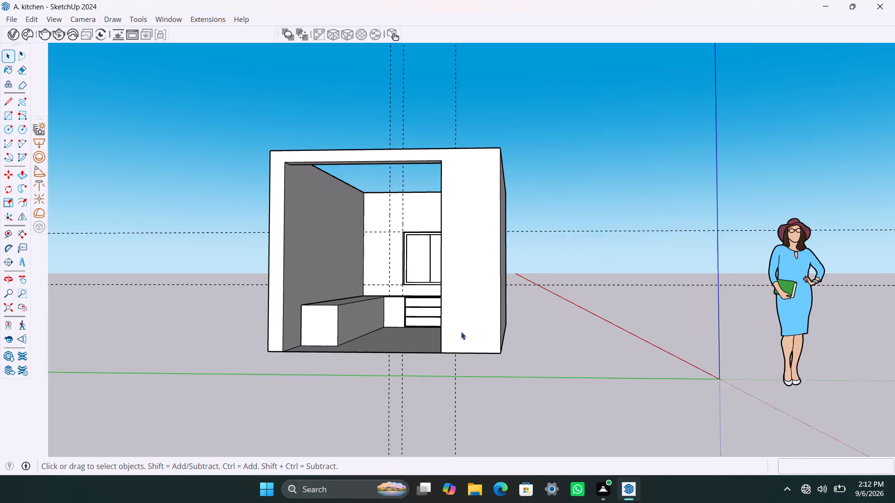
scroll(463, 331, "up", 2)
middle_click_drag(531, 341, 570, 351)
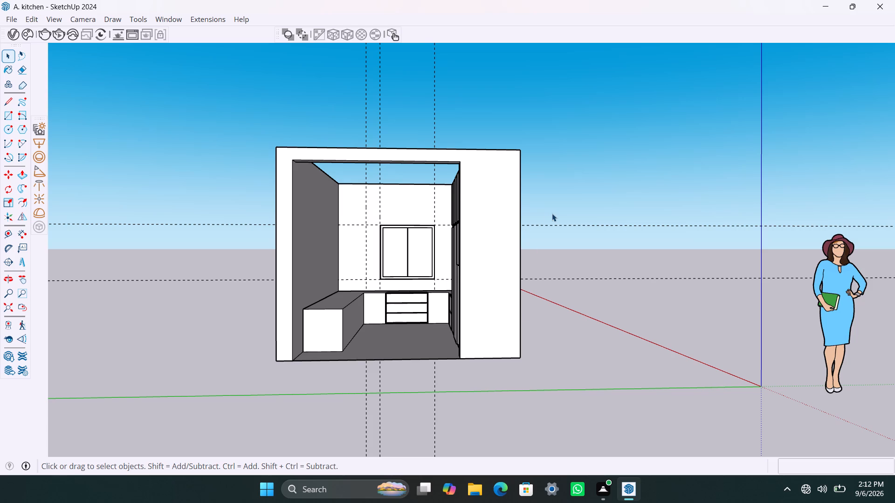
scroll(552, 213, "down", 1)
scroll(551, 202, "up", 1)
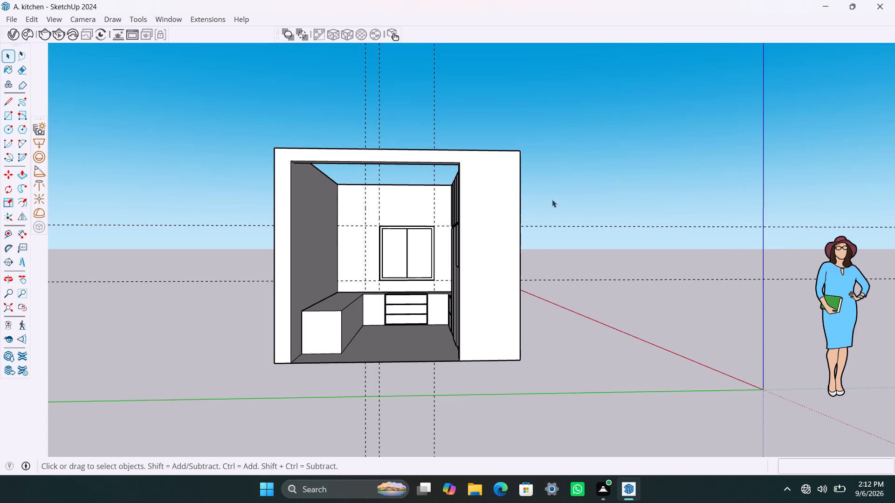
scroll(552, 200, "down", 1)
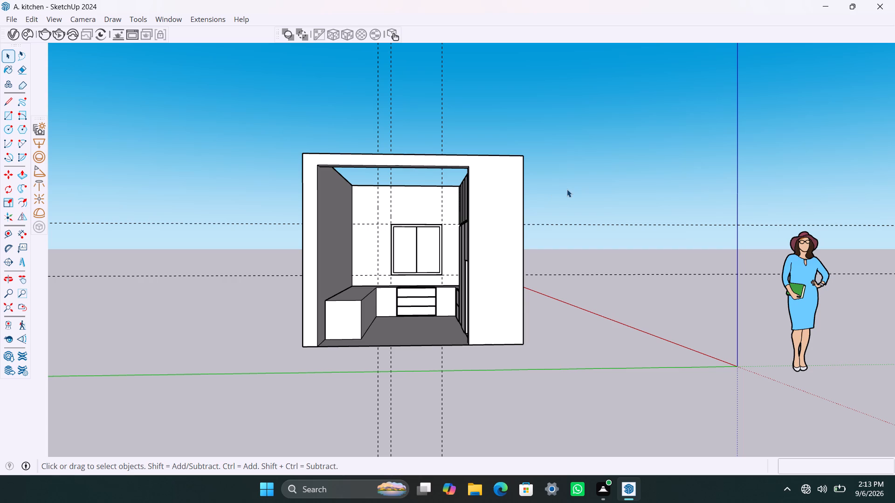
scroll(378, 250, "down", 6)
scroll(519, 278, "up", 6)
Delete all the dashed guide lines in the model.
middle_click_drag(524, 284, 522, 285)
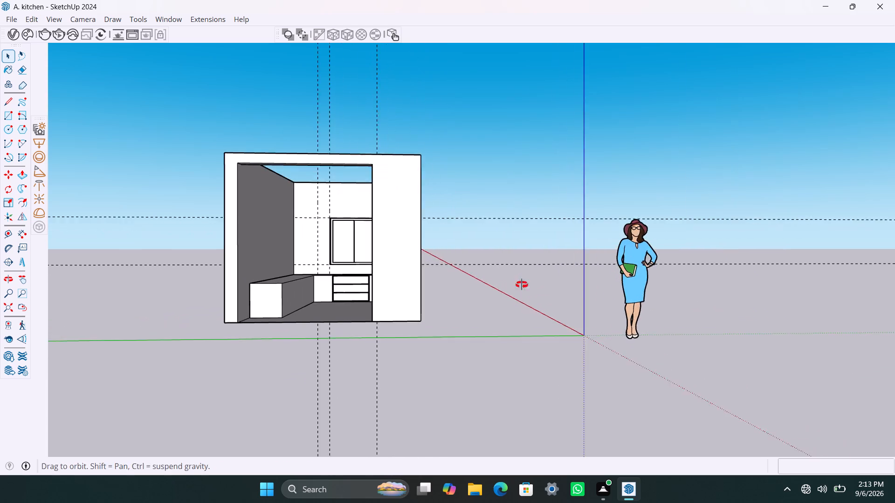
middle_click_drag(522, 285, 508, 288)
left_click(33, 17)
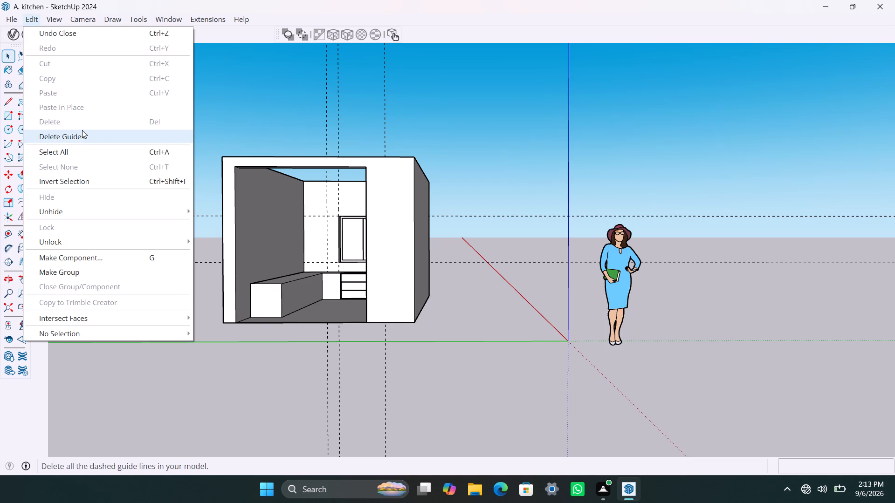
left_click(83, 133)
Examine the counter and cabinet layout from above the open-topped room.
scroll(431, 251, "down", 5)
middle_click_drag(502, 279, 162, 313)
scroll(417, 235, "up", 10)
middle_click_drag(451, 183, 427, 457)
scroll(495, 274, "up", 5)
scroll(492, 258, "down", 7)
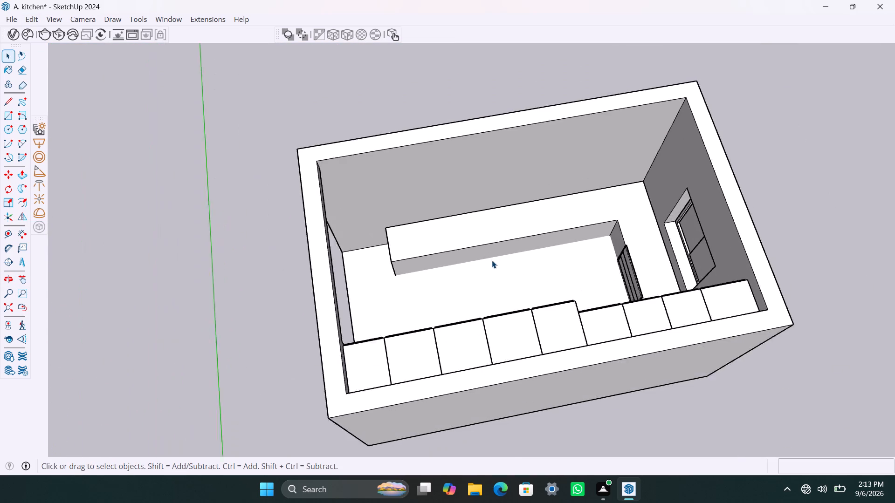
middle_click_drag(496, 259, 436, 267)
scroll(431, 247, "down", 7)
middle_click_drag(517, 249, 350, 251)
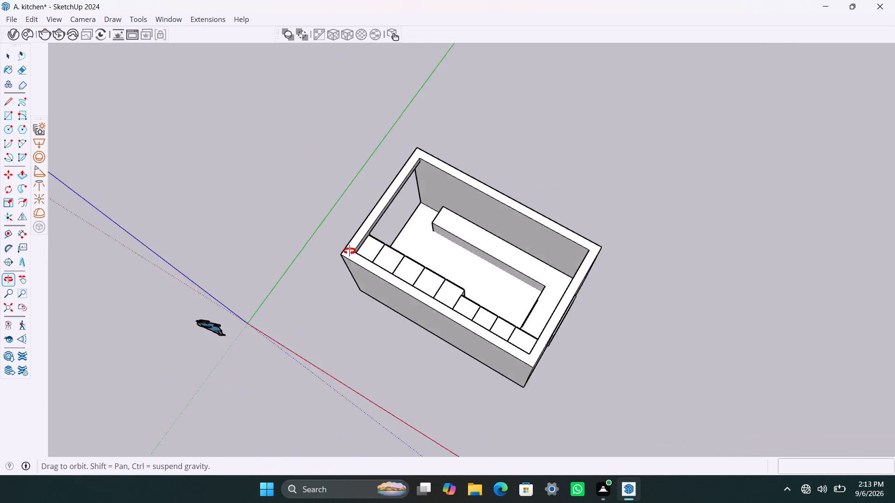
middle_click_drag(350, 251, 403, 252)
scroll(427, 233, "up", 7)
middle_click_drag(555, 235, 515, 211)
scroll(510, 224, "down", 7)
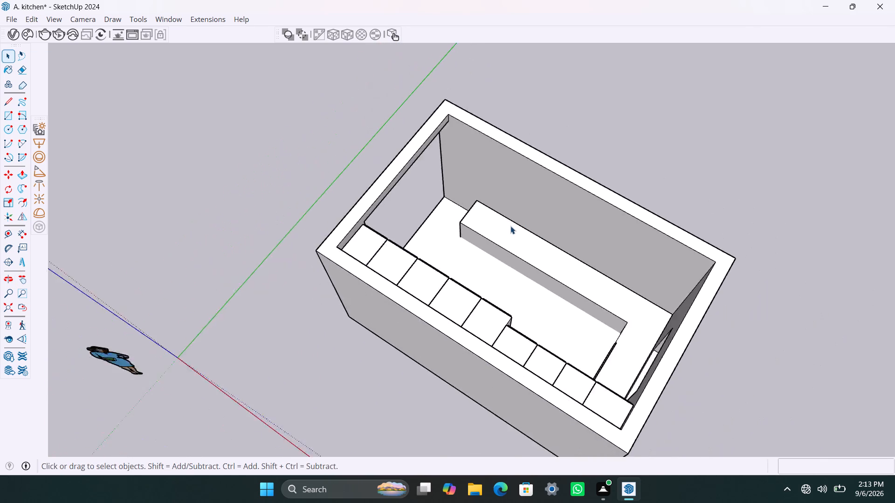
scroll(510, 226, "down", 1)
middle_click_drag(499, 224, 452, 220)
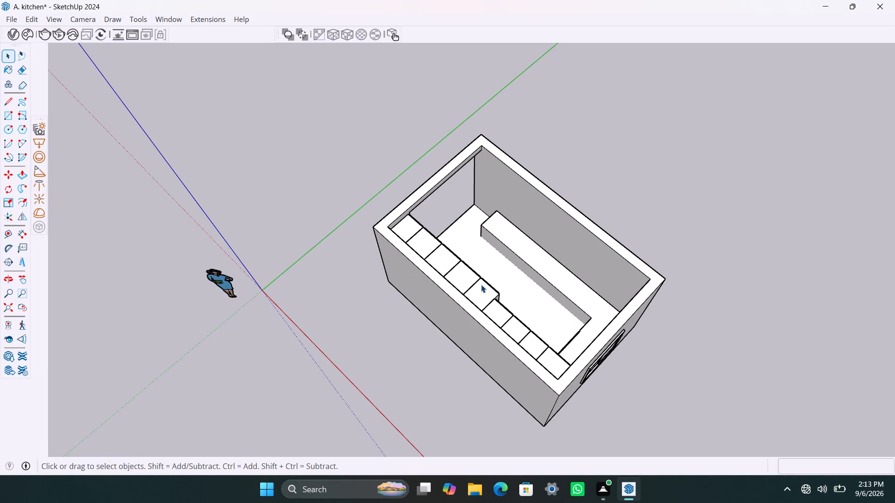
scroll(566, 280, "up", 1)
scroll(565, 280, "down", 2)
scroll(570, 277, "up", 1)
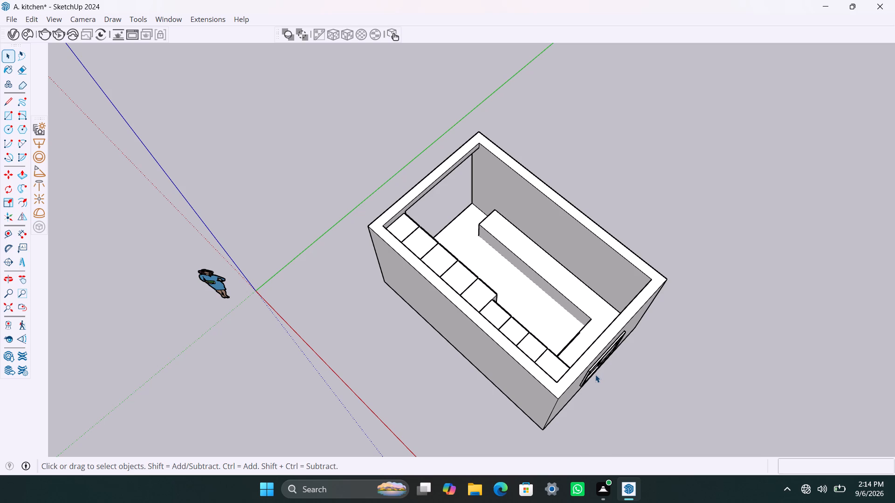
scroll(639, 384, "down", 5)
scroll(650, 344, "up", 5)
Examine the window wall from outside and the full cabinet run over the opposite side wall.
middle_click_drag(715, 344, 590, 292)
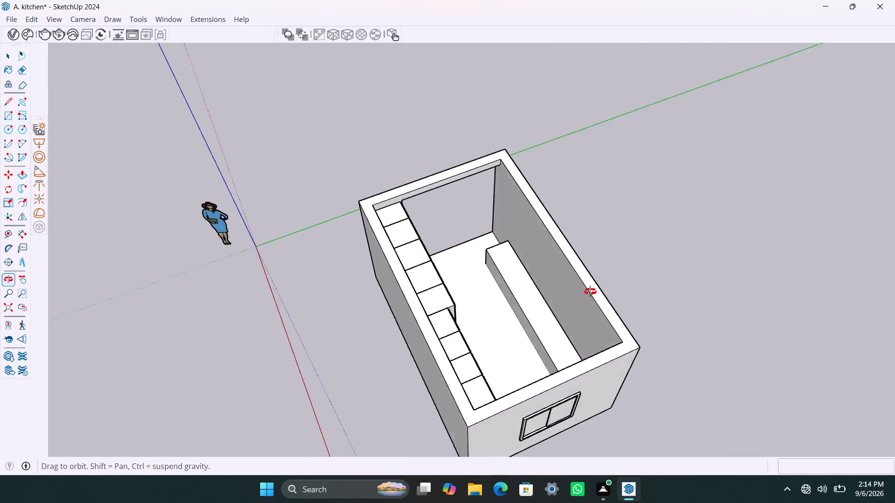
middle_click_drag(590, 292, 575, 254)
scroll(618, 295, "down", 4)
middle_click_drag(643, 317, 334, 296)
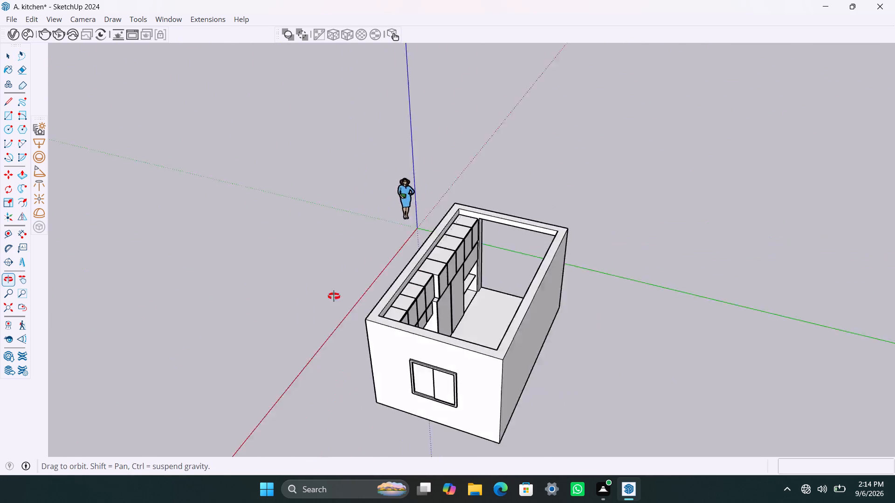
middle_click_drag(334, 296, 326, 296)
scroll(492, 292, "up", 3)
scroll(397, 306, "up", 4)
scroll(405, 299, "down", 6)
middle_click_drag(449, 299, 374, 296)
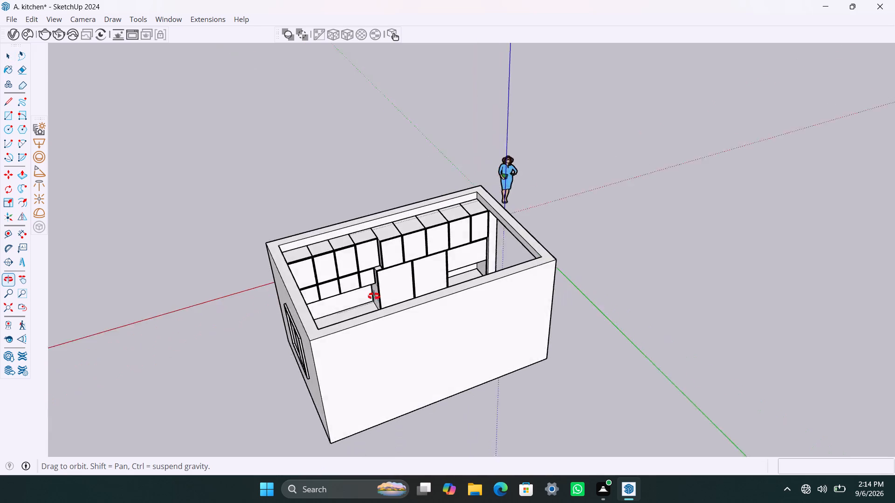
middle_click_drag(374, 296, 308, 298)
scroll(386, 238, "up", 4)
scroll(391, 257, "down", 5)
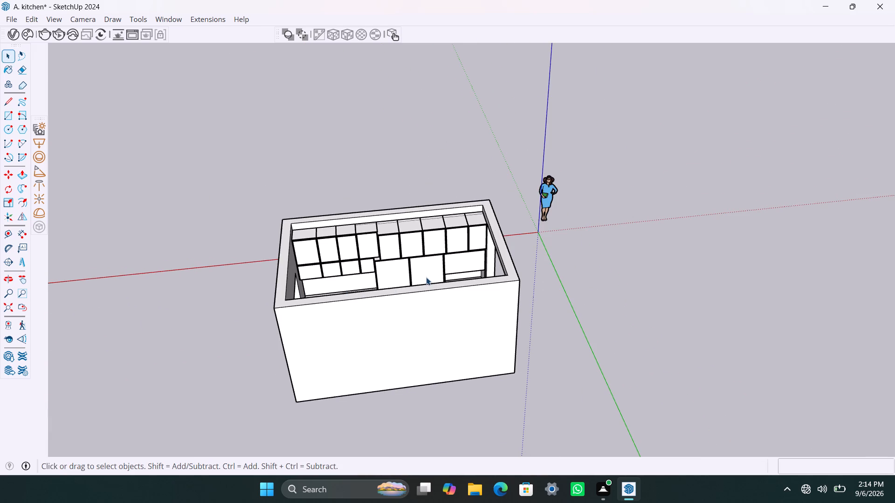
scroll(452, 293, "down", 2)
scroll(542, 297, "up", 5)
middle_click_drag(552, 291, 468, 340)
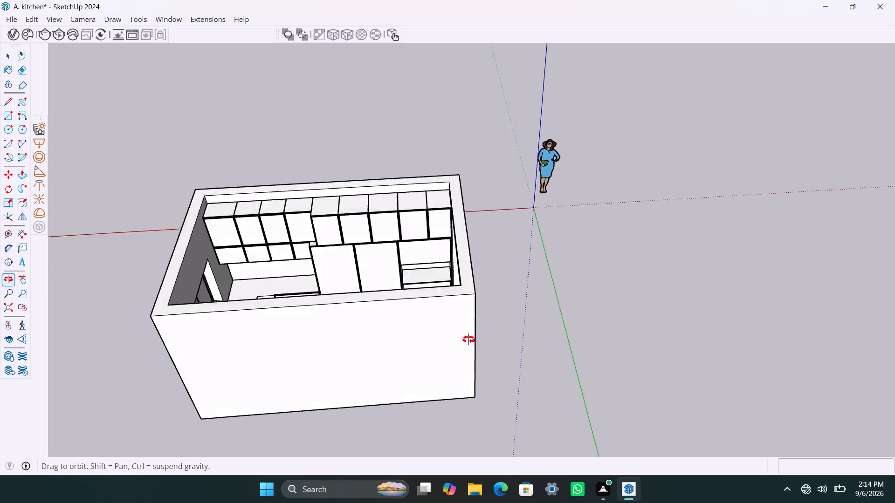
middle_click_drag(468, 340, 451, 360)
scroll(363, 297, "up", 3)
scroll(340, 272, "down", 4)
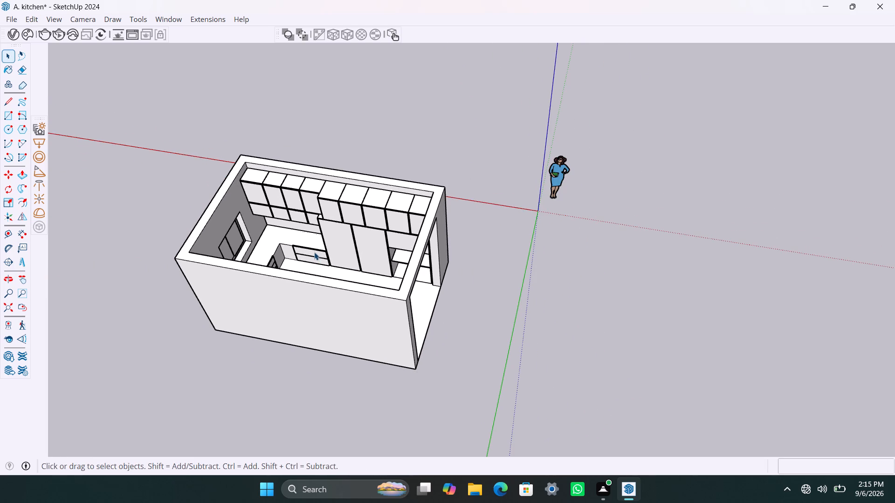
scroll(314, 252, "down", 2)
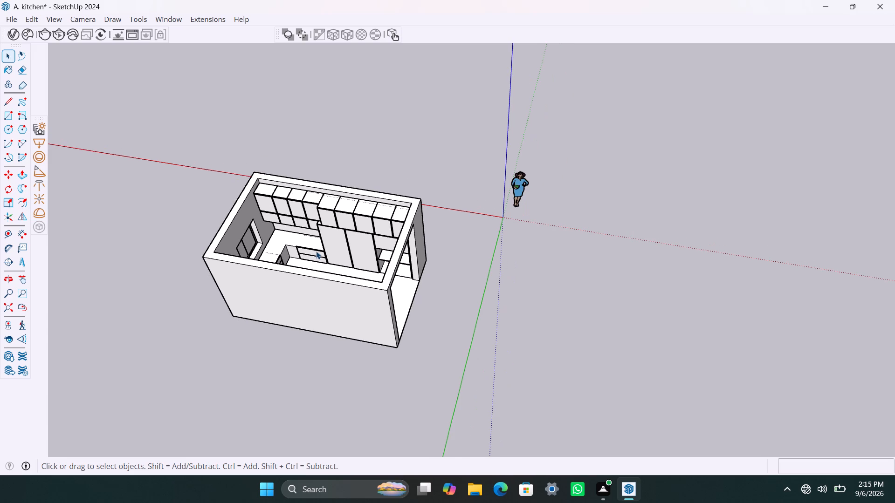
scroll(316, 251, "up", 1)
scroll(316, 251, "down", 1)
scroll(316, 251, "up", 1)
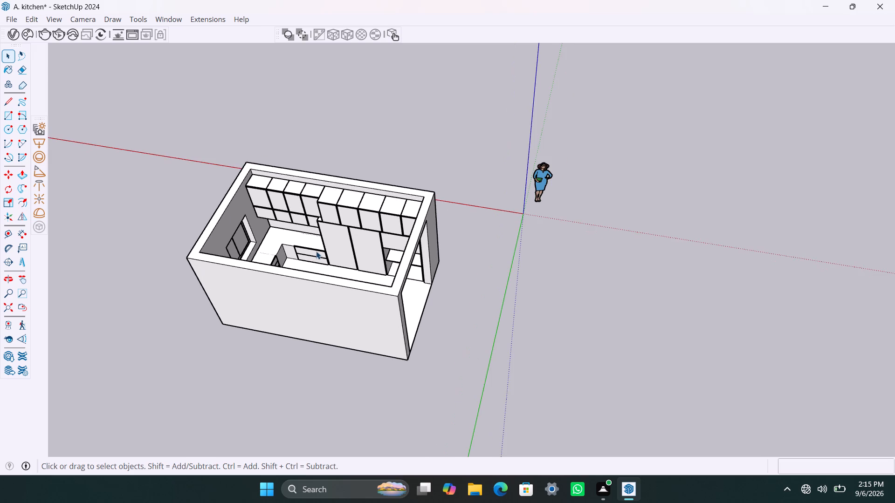
Examine the cabinet run and window wall over the long side wall, turning towards the end-wall opening.
scroll(316, 251, "down", 1)
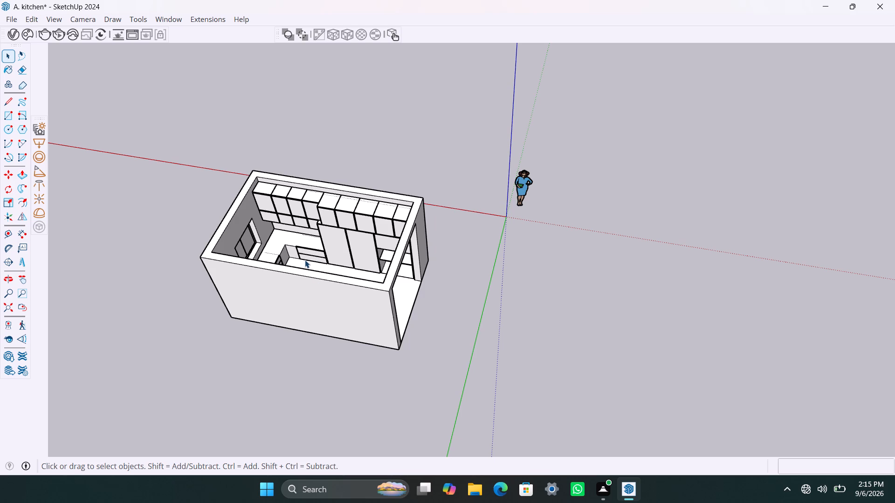
scroll(345, 292, "down", 5)
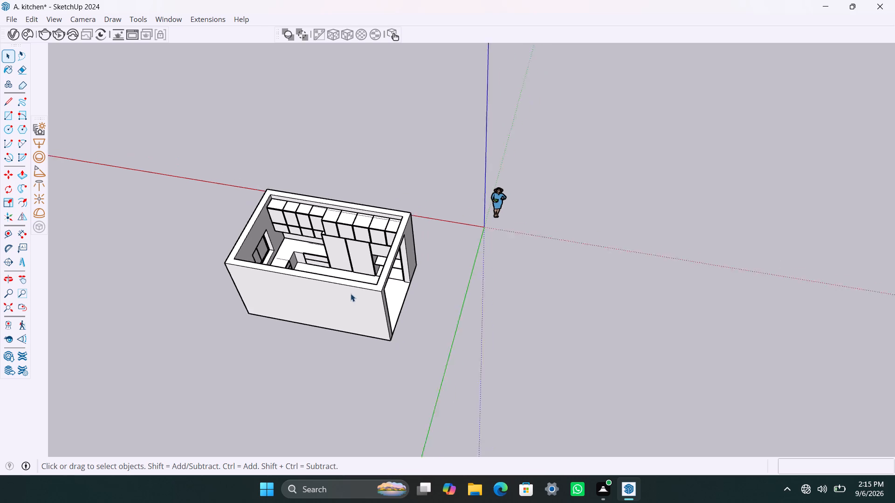
scroll(357, 295, "up", 9)
middle_click_drag(267, 213, 205, 231)
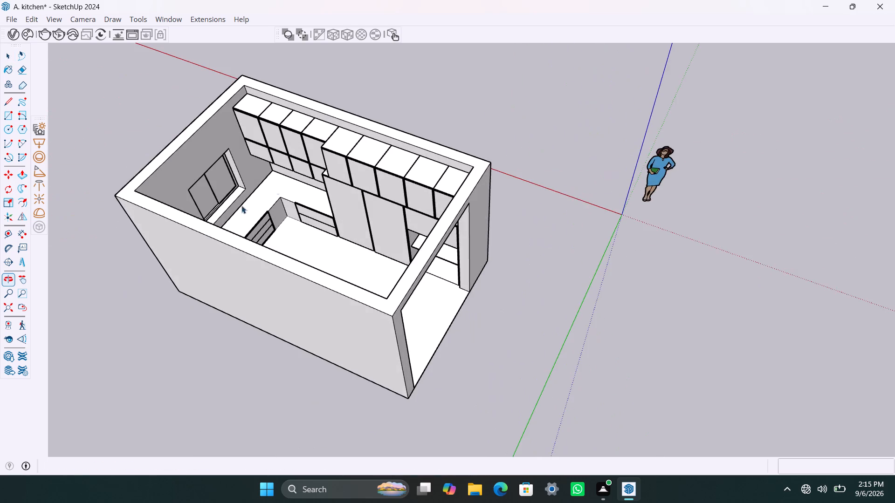
scroll(265, 170, "up", 3)
scroll(253, 166, "down", 9)
middle_click_drag(219, 152, 138, 142)
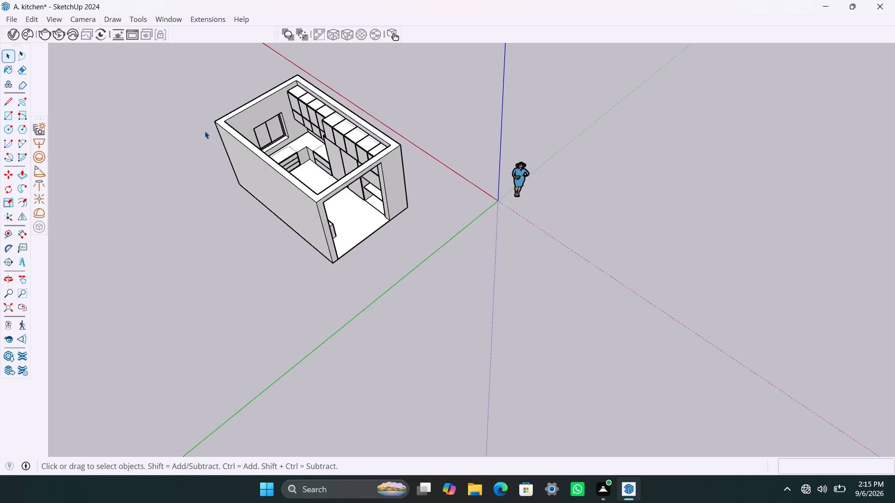
scroll(255, 122, "up", 7)
scroll(254, 96, "down", 4)
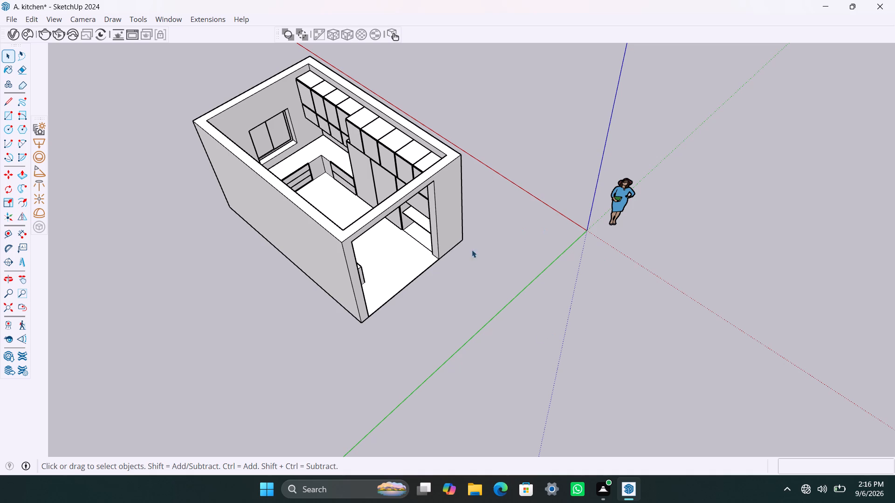
Examine the kitchen from above the end-wall opening, looking along the counter towards the sliding window.
scroll(400, 273, "down", 4)
middle_click_drag(431, 276, 306, 291)
scroll(344, 216, "up", 10)
middle_click_drag(429, 203, 345, 224)
scroll(345, 228, "down", 5)
scroll(373, 213, "up", 2)
scroll(398, 180, "down", 4)
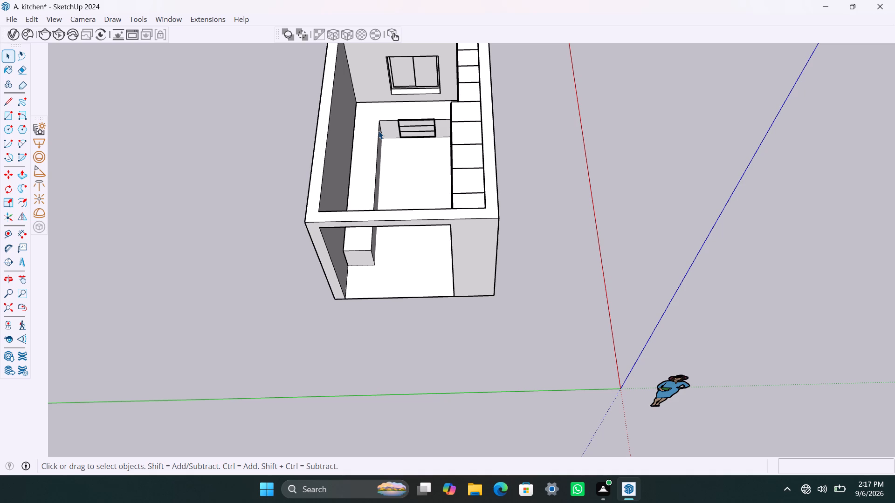
scroll(331, 199, "down", 2)
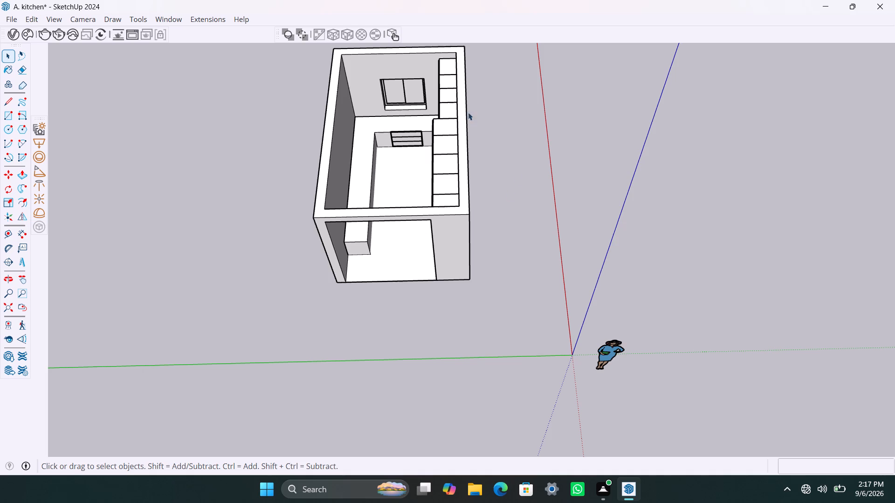
scroll(443, 138, "up", 3)
scroll(433, 132, "down", 3)
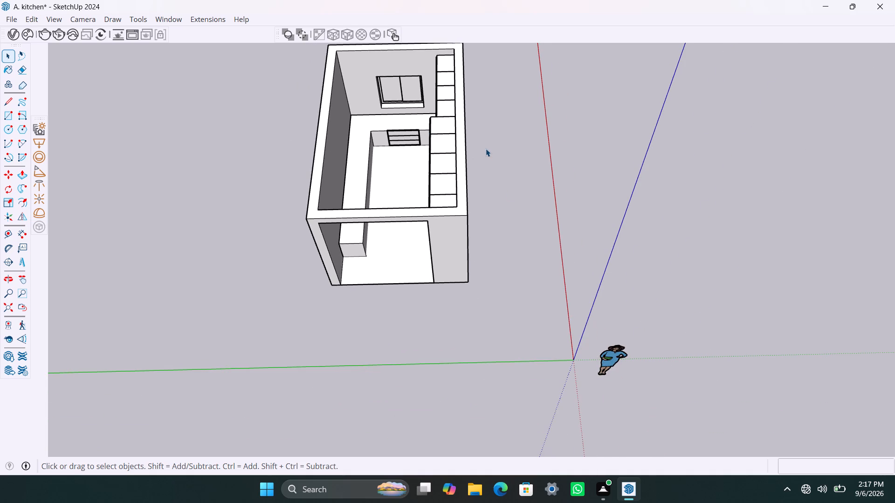
scroll(511, 231, "down", 7)
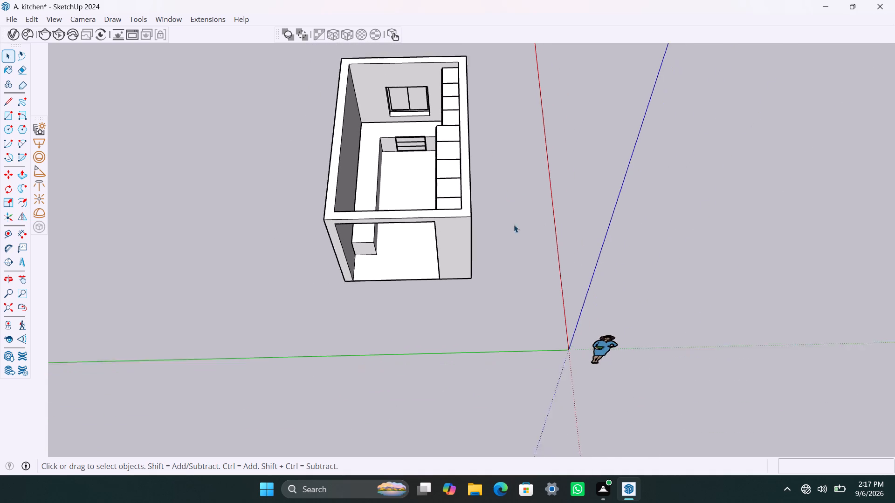
Examine the room from behind the cabinet wall and from the window end, including the tall cabinets inside.
middle_click_drag(562, 204, 104, 211)
scroll(494, 188, "up", 10)
scroll(674, 196, "down", 7)
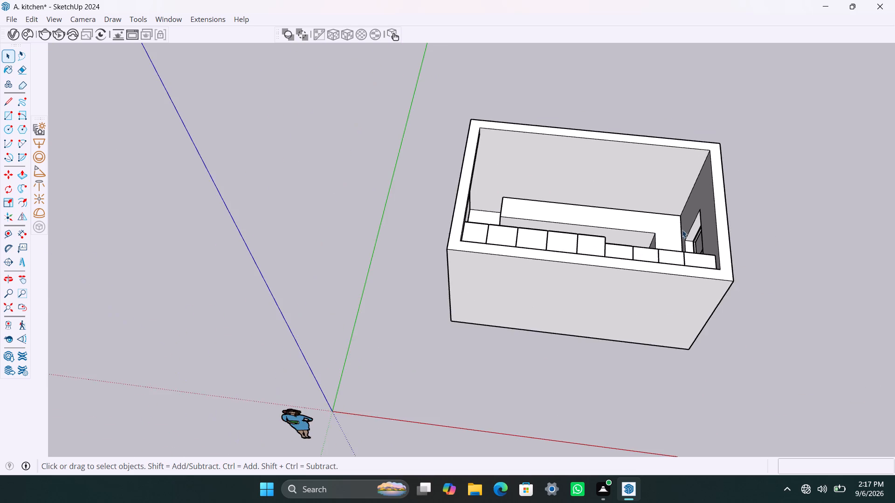
middle_click_drag(682, 231, 684, 203)
scroll(628, 201, "up", 5)
scroll(681, 208, "down", 7)
middle_click_drag(654, 204, 389, 201)
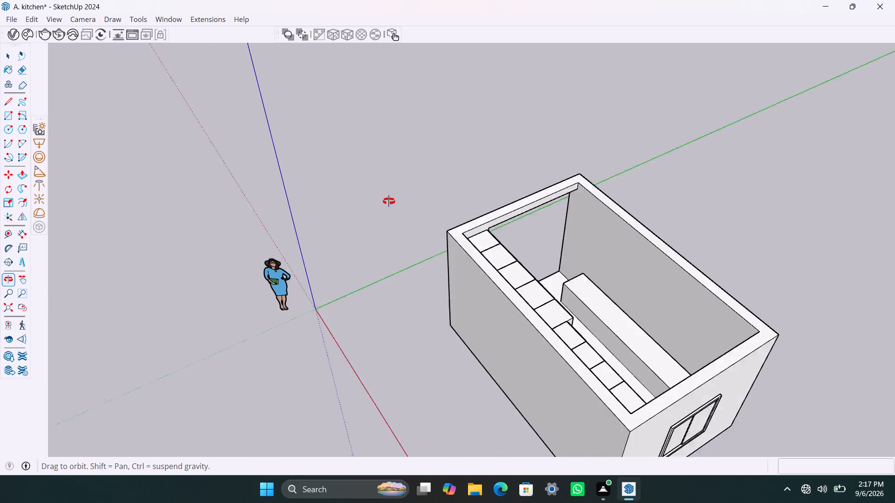
middle_click_drag(389, 201, 387, 223)
scroll(589, 226, "up", 5)
middle_click_drag(559, 264, 412, 157)
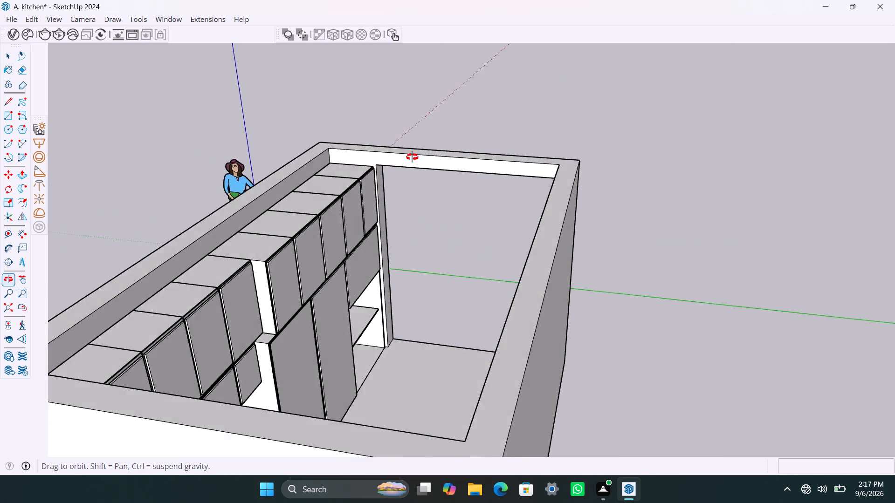
middle_click_drag(412, 157, 465, 178)
scroll(487, 197, "down", 14)
middle_click_drag(525, 209, 471, 214)
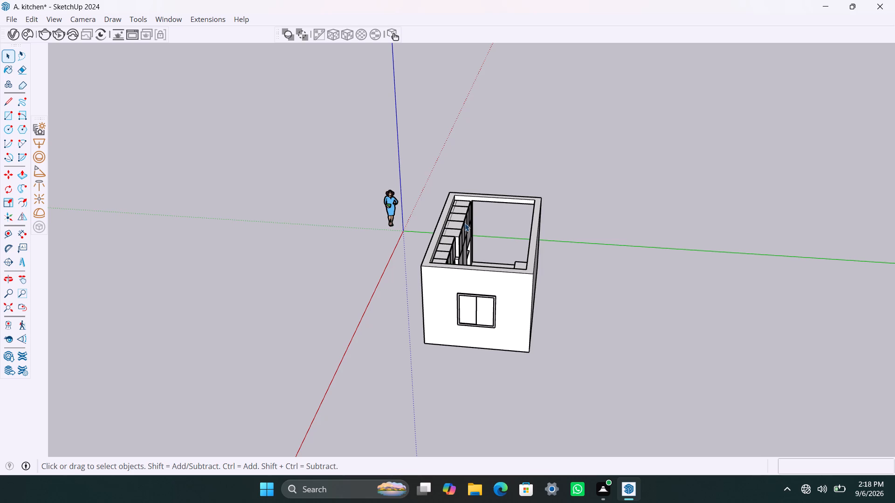
Examine the full cabinet run over the opposite side wall and the U-shaped counter from above.
scroll(536, 244, "up", 5)
scroll(534, 240, "down", 10)
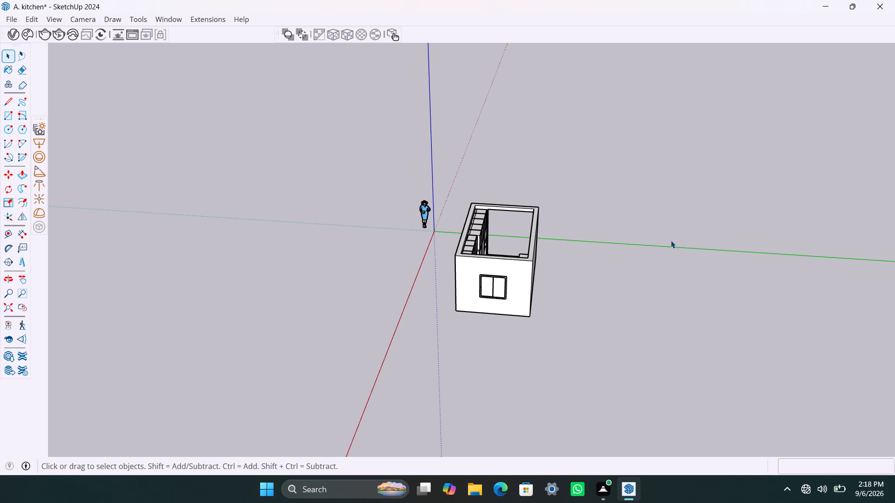
scroll(644, 256, "down", 4)
middle_click_drag(613, 268, 262, 275)
scroll(491, 268, "up", 13)
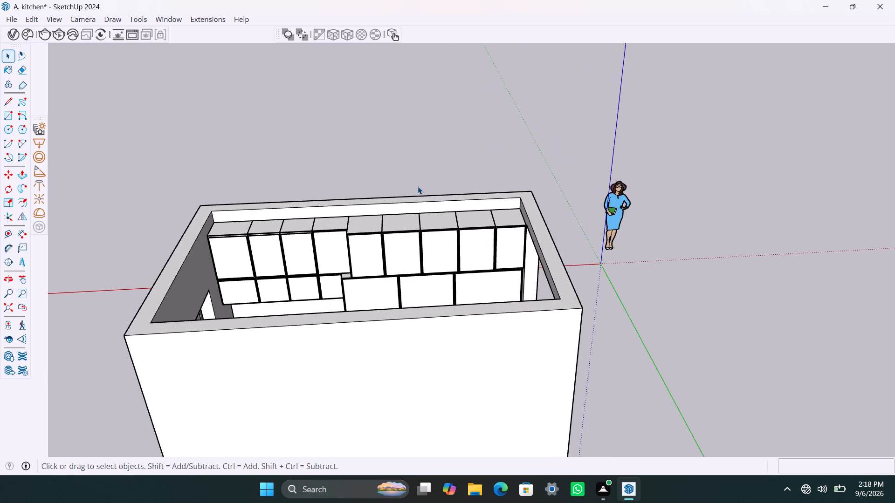
middle_click_drag(414, 193, 343, 423)
scroll(361, 317, "up", 6)
scroll(336, 319, "down", 9)
middle_click_drag(340, 335, 303, 283)
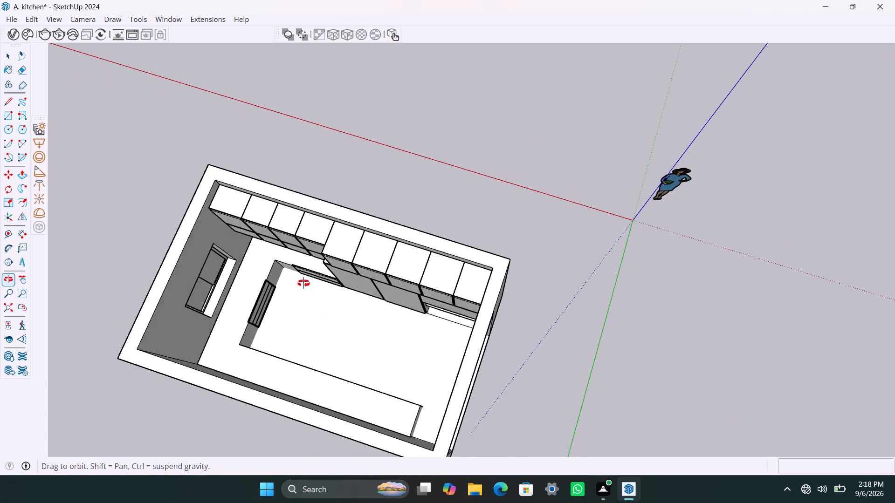
middle_click_drag(303, 283, 268, 161)
scroll(275, 221, "up", 6)
scroll(294, 240, "down", 8)
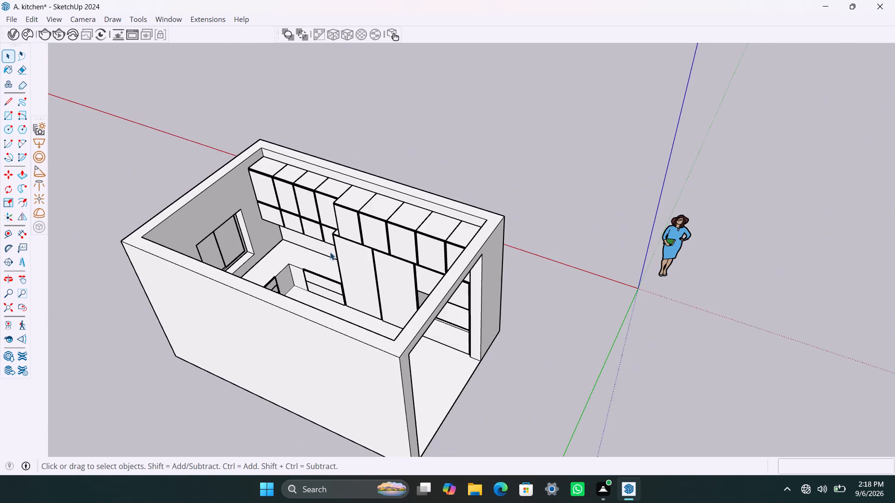
middle_click_drag(330, 253, 296, 313)
scroll(311, 285, "up", 2)
scroll(311, 285, "down", 4)
middle_click_drag(311, 285, 257, 281)
scroll(310, 261, "up", 5)
scroll(310, 261, "down", 6)
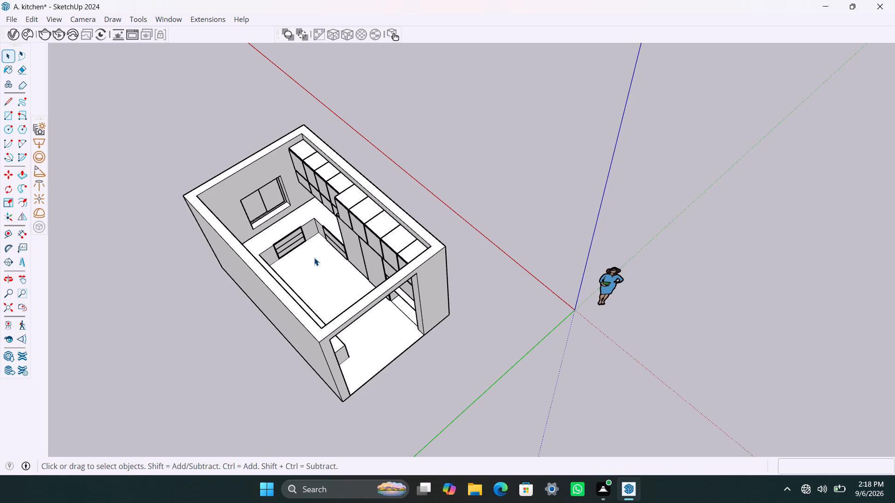
Examine the overall counter, cabinet and window layout from high above the end-wall opening.
scroll(249, 183, "down", 7)
scroll(366, 212, "up", 8)
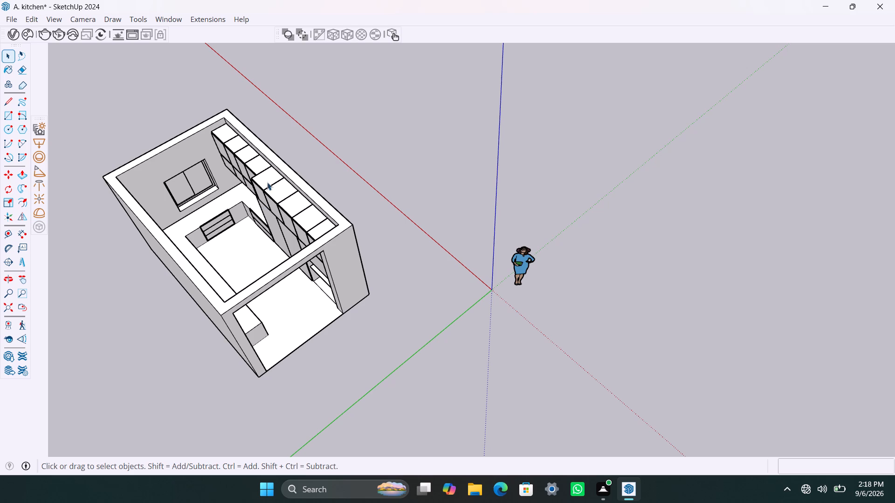
scroll(260, 247, "down", 11)
middle_click_drag(254, 236, 177, 278)
scroll(253, 230, "up", 7)
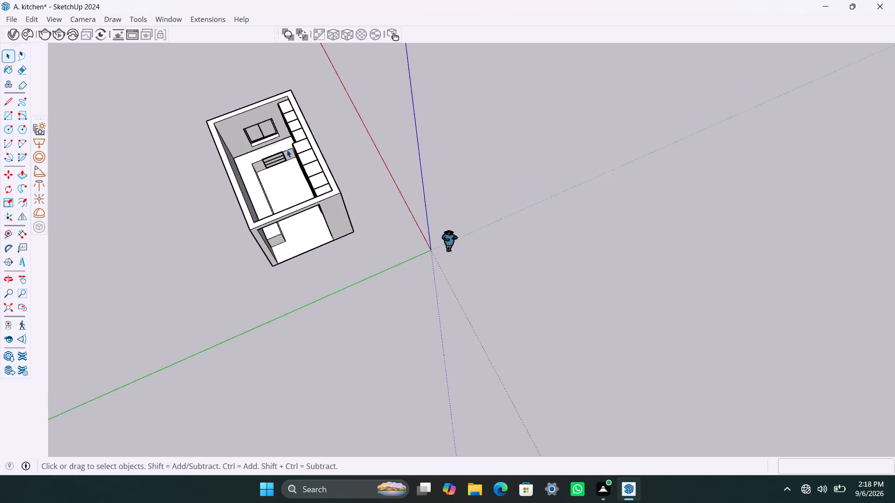
scroll(282, 136, "up", 5)
scroll(257, 102, "down", 4)
scroll(257, 102, "up", 1)
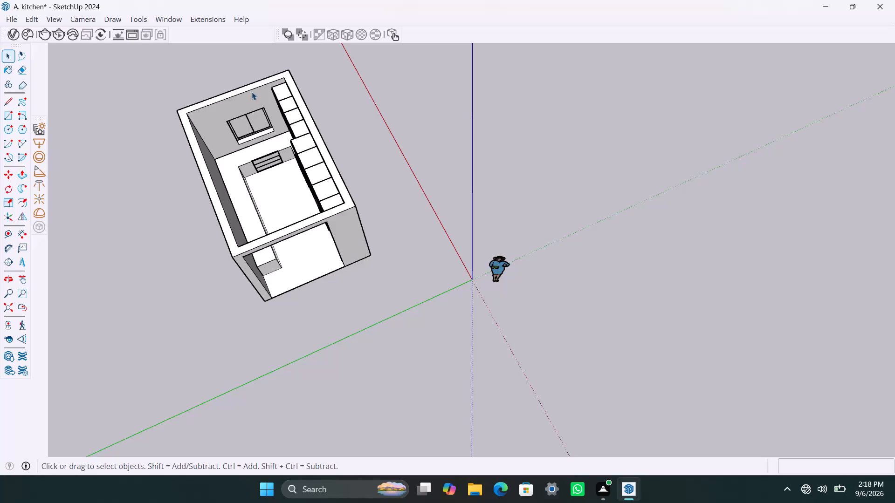
scroll(246, 89, "down", 1)
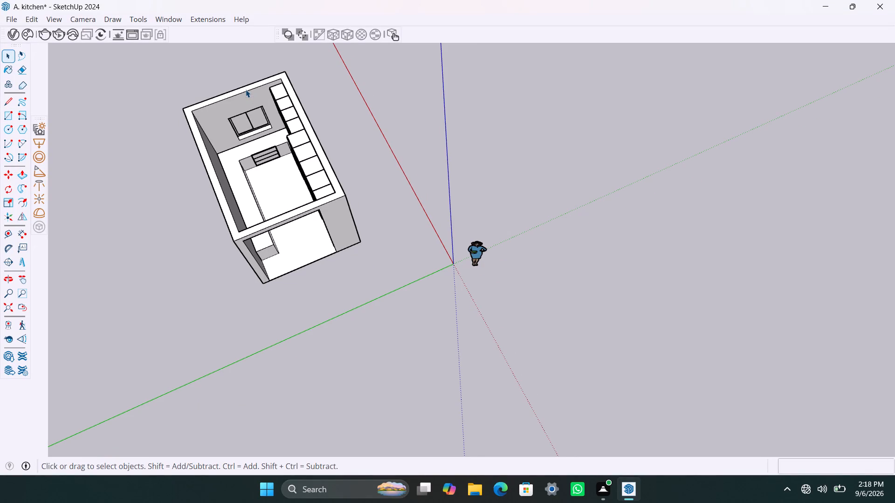
scroll(246, 89, "down", 1)
scroll(245, 89, "up", 8)
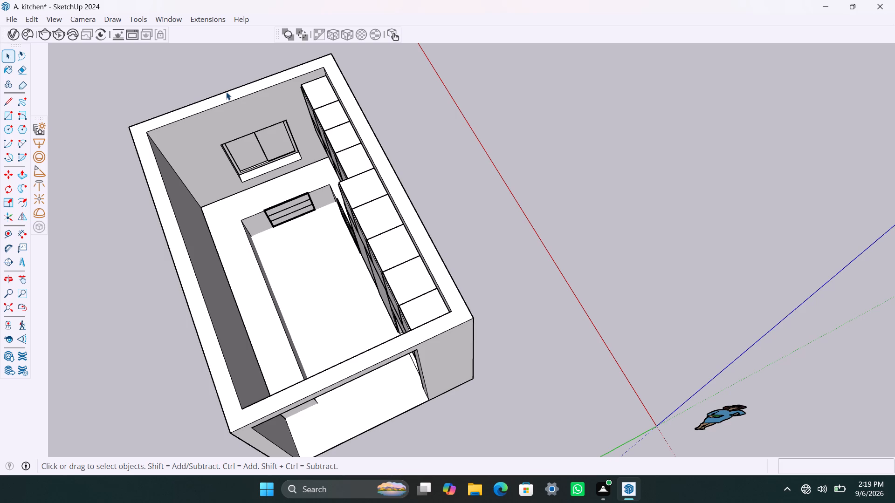
scroll(226, 92, "down", 3)
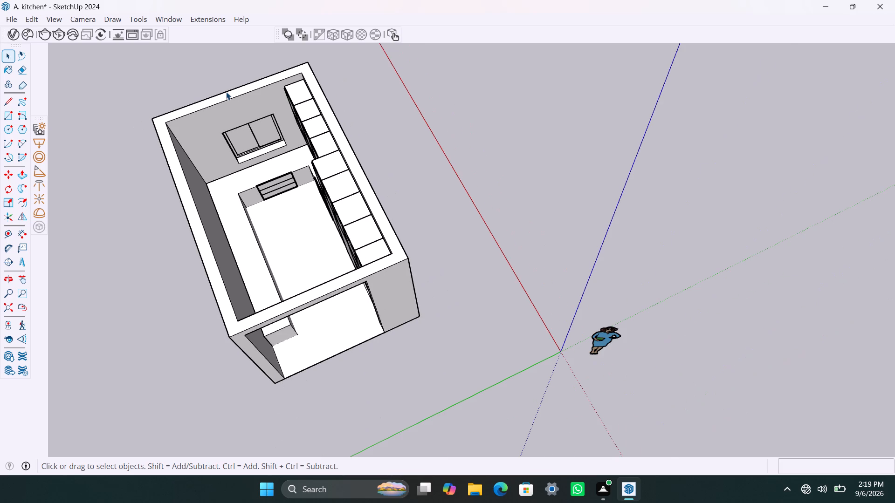
scroll(226, 92, "up", 1)
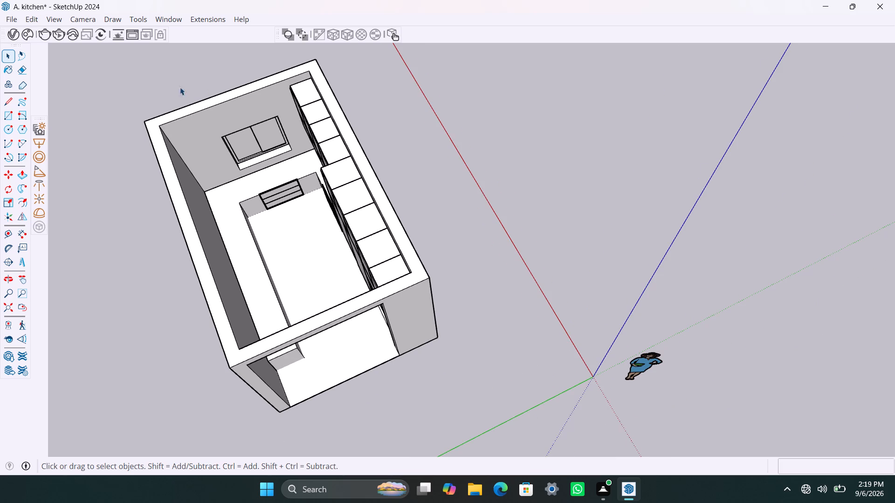
scroll(173, 87, "down", 1)
middle_click_drag(172, 101, 161, 136)
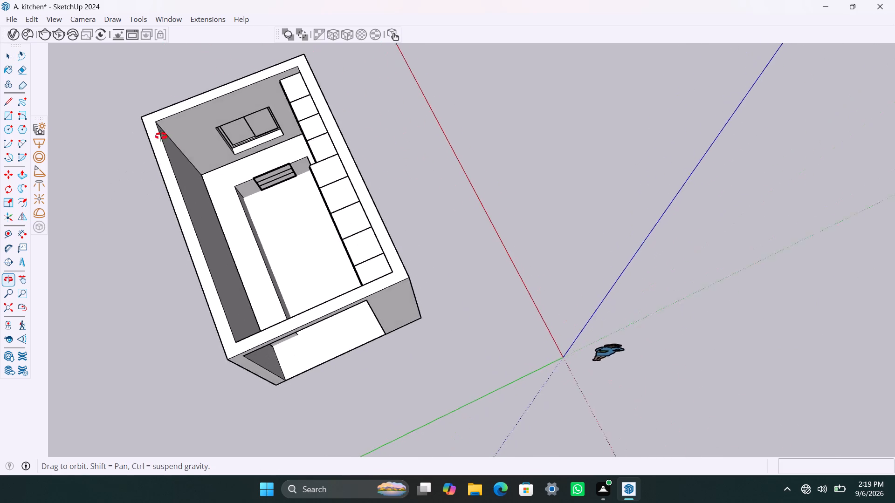
middle_click_drag(161, 136, 124, 142)
scroll(142, 138, "down", 3)
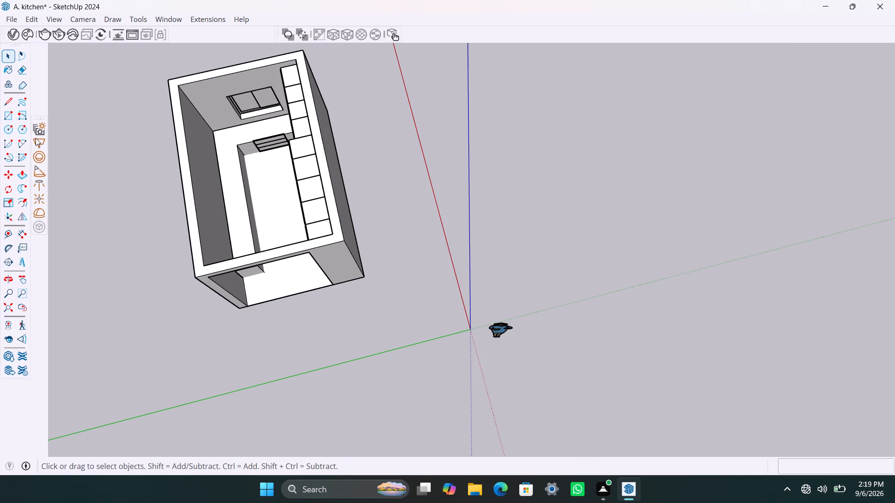
middle_click_drag(34, 138, 131, 96)
scroll(124, 110, "down", 6)
middle_click_drag(127, 117, 318, 127)
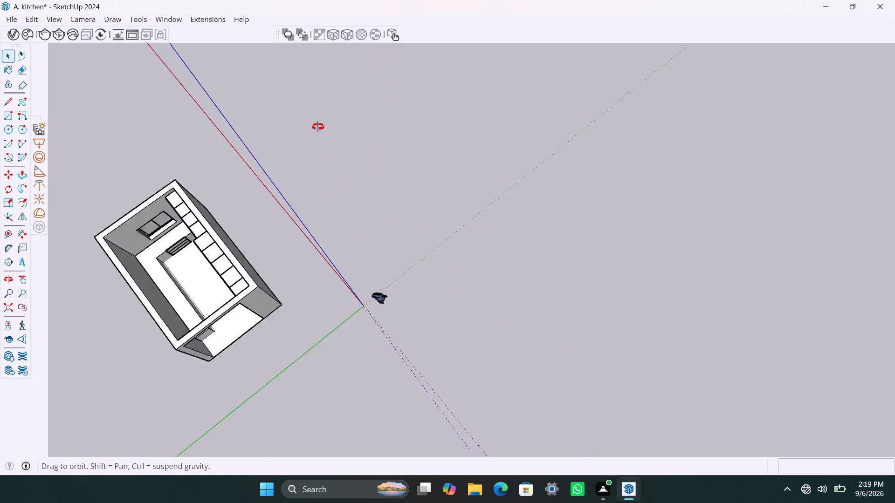
middle_click_drag(318, 127, 160, 156)
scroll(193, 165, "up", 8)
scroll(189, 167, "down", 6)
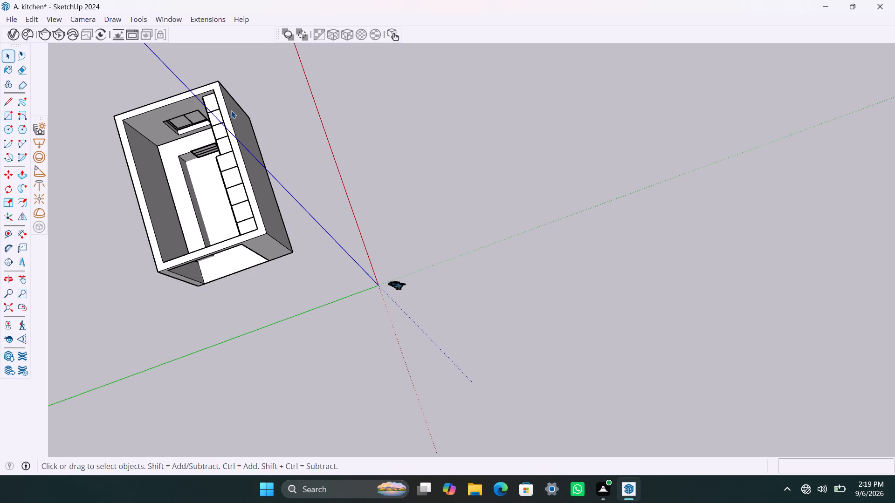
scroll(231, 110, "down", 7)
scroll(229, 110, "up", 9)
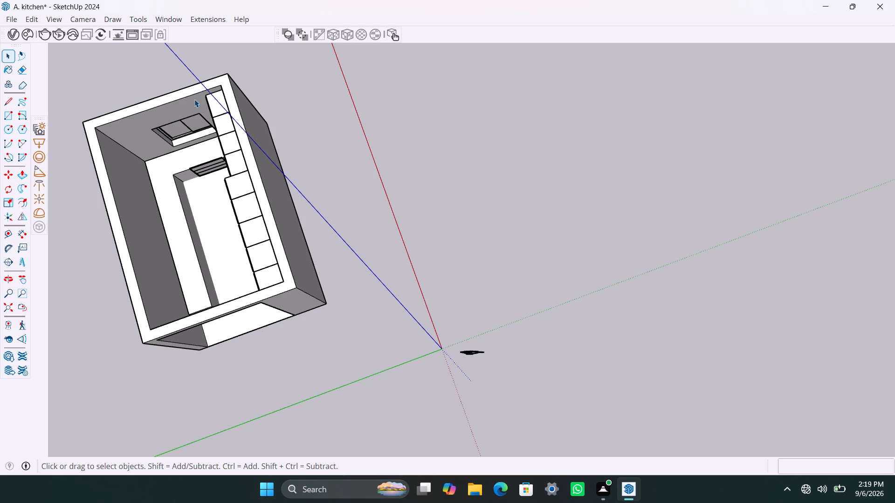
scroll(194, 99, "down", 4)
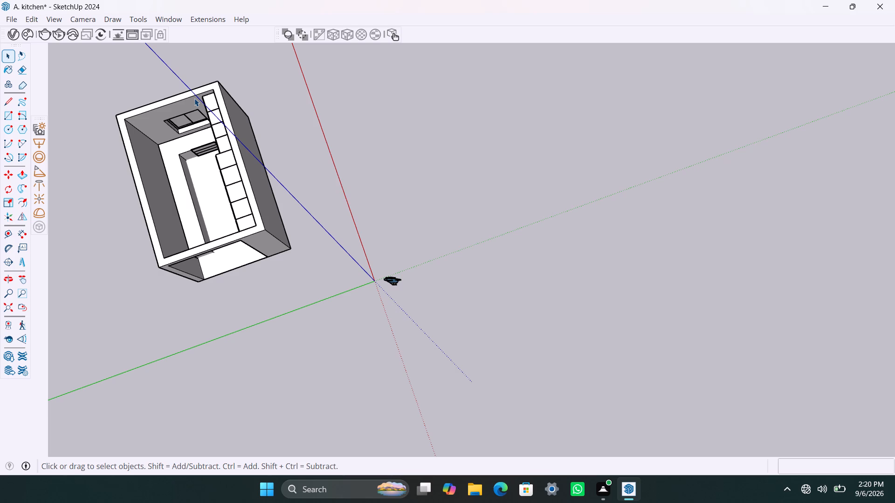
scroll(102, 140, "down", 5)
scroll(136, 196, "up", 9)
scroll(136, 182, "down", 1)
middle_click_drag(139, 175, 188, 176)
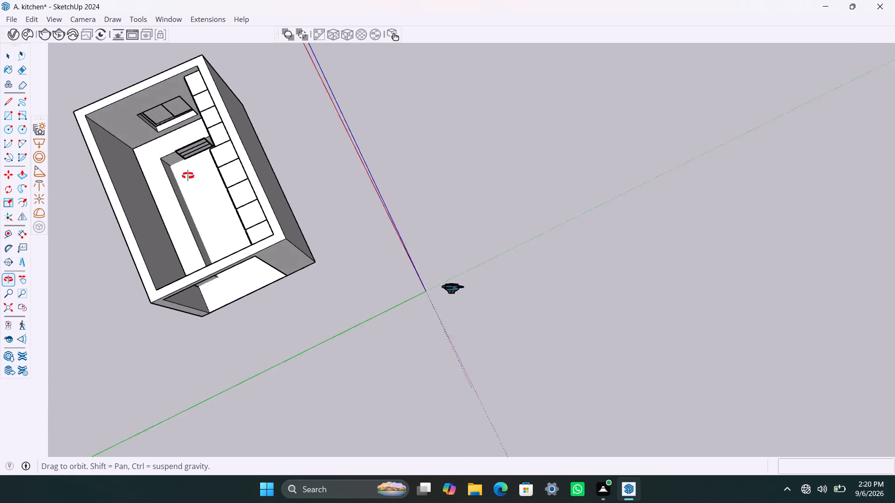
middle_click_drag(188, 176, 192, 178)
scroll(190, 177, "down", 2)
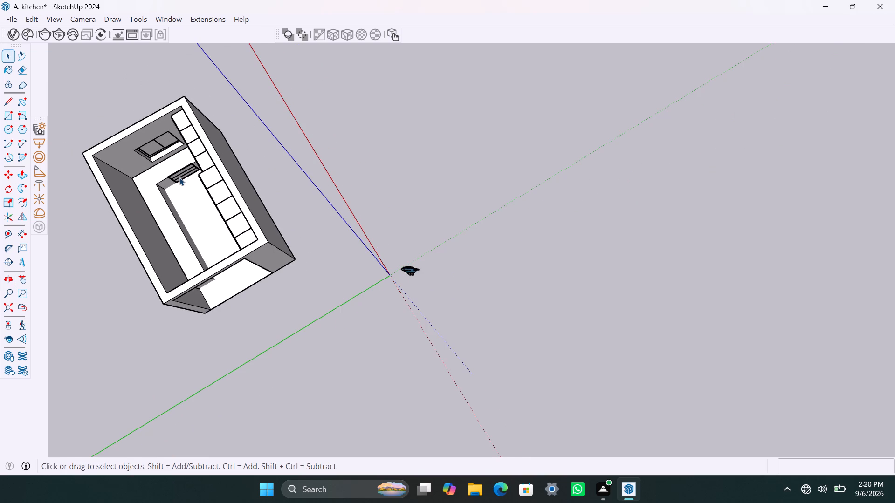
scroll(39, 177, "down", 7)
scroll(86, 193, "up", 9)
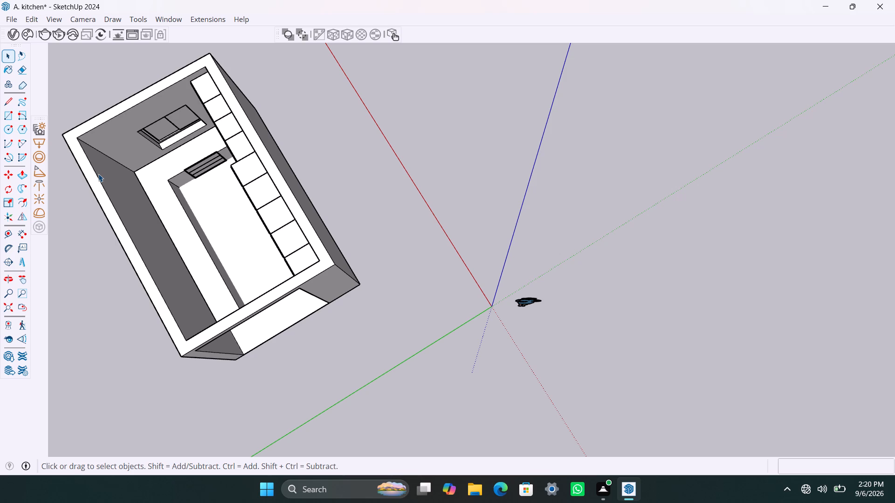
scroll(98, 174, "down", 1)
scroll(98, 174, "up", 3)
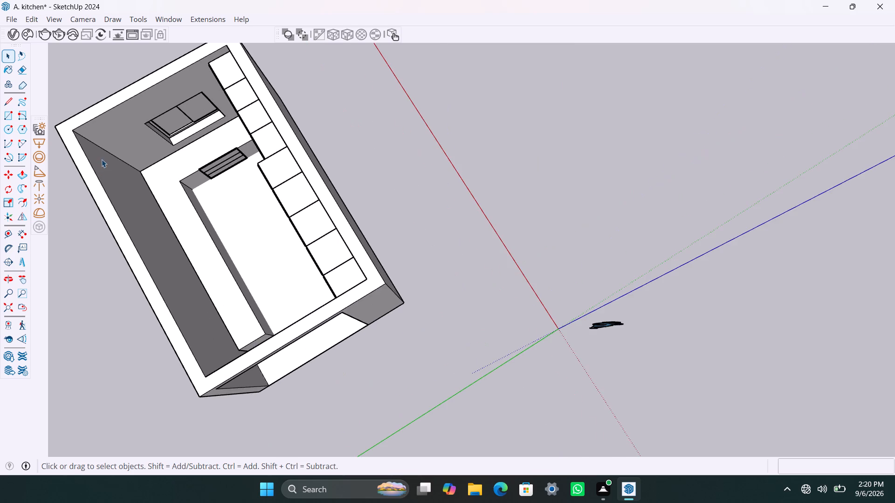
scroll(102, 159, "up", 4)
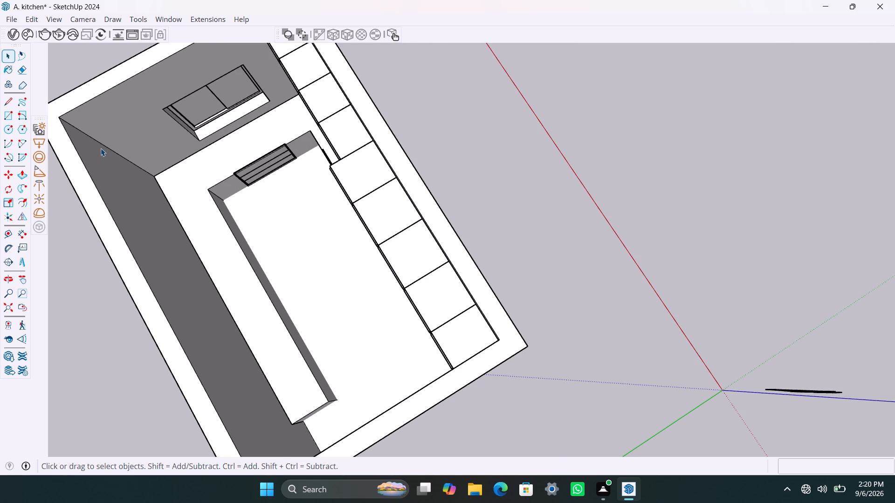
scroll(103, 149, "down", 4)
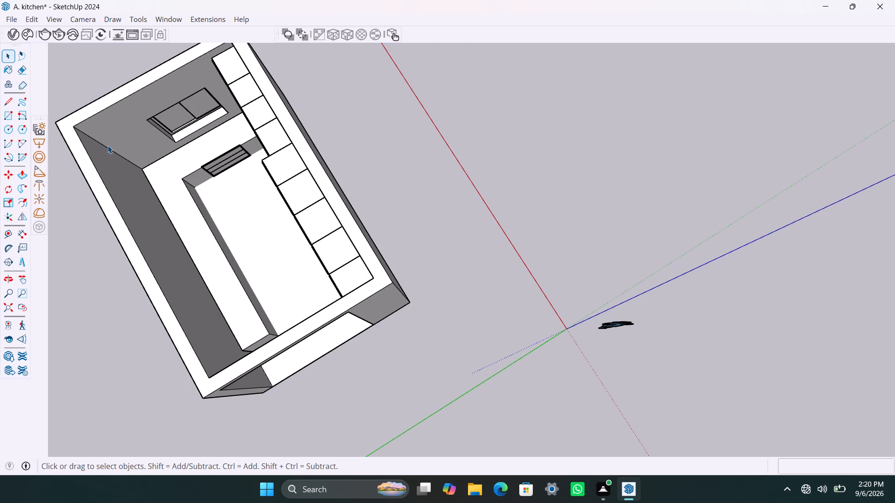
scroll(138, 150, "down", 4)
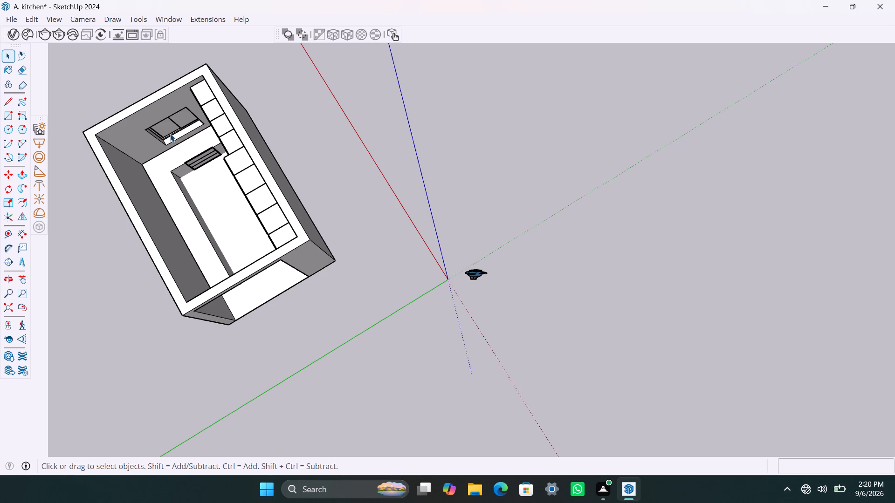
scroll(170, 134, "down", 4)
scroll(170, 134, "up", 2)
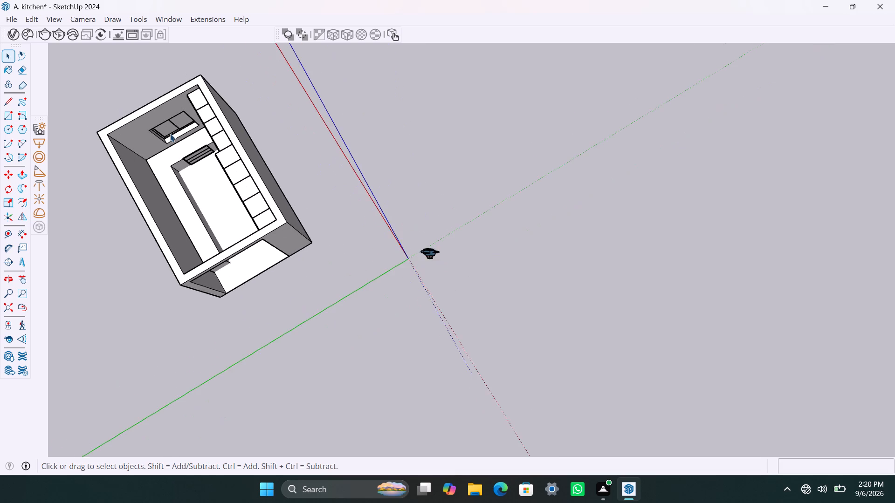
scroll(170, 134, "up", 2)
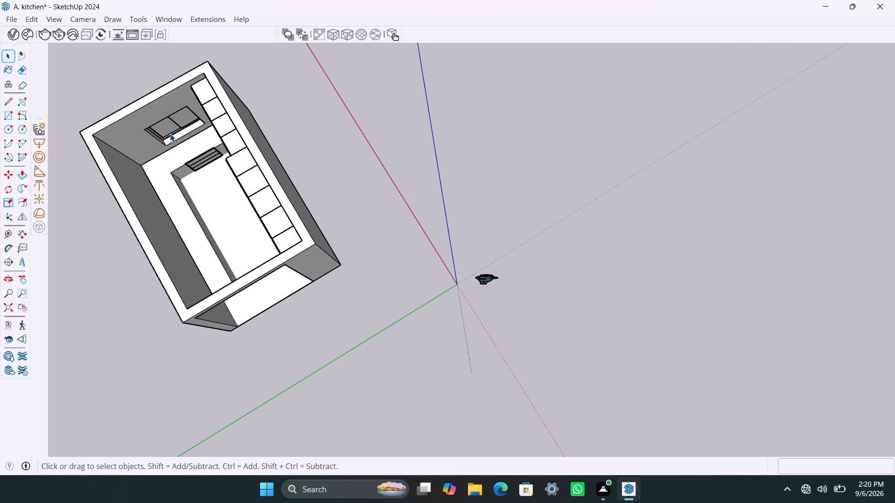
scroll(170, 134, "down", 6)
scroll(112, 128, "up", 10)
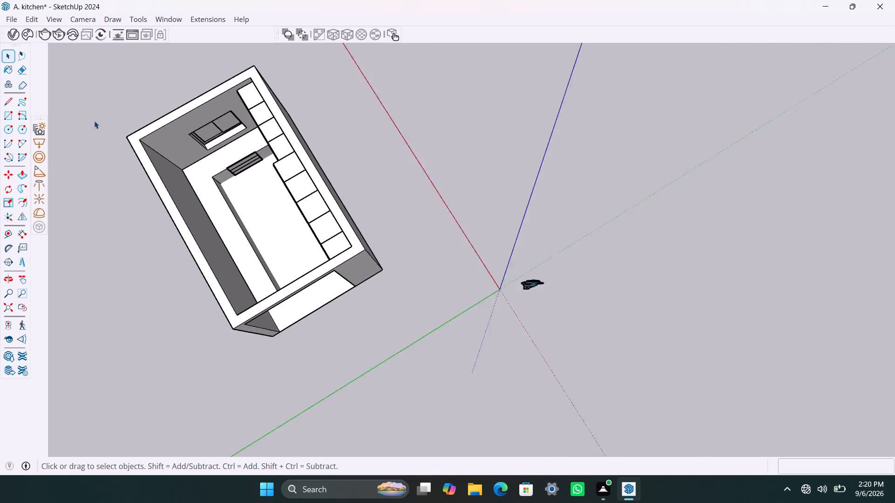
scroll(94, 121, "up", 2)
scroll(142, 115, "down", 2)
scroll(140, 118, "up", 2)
Examine the cabinet doors, tall units and sliding window from above the side wall opposite the cabinets.
middle_click_drag(119, 117, 244, 74)
scroll(130, 106, "up", 1)
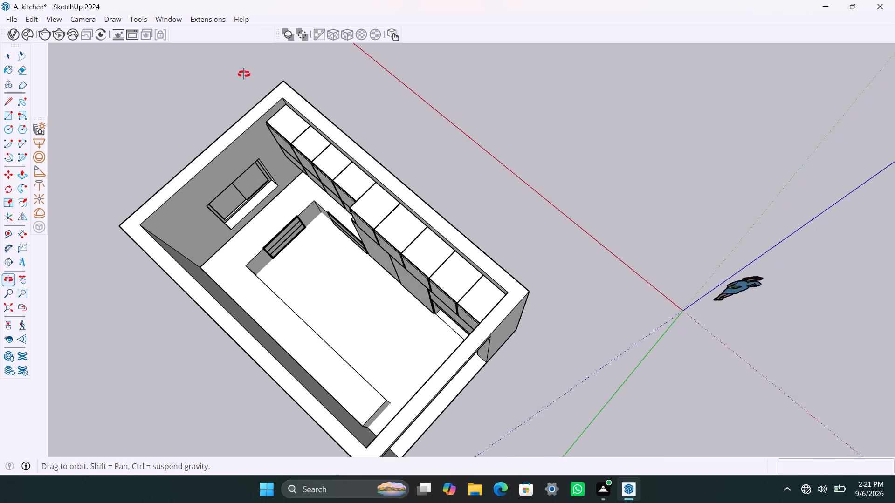
middle_click_drag(244, 74, 426, 11)
scroll(386, 168, "up", 3)
scroll(369, 160, "down", 4)
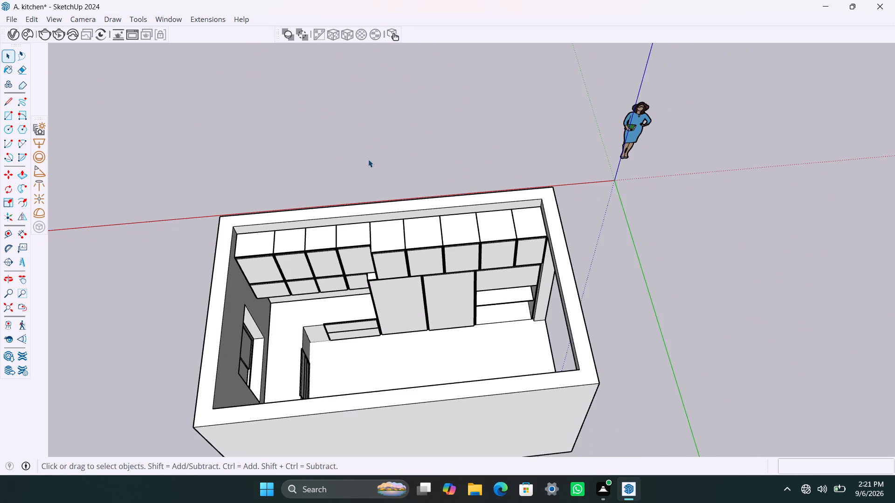
middle_click_drag(368, 159, 130, 163)
scroll(177, 155, "up", 5)
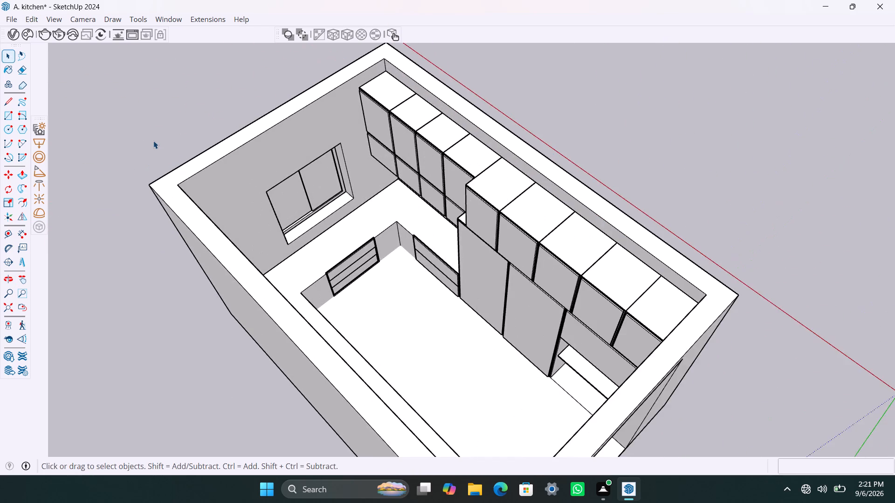
scroll(153, 141, "down", 4)
middle_click_drag(163, 136, 143, 129)
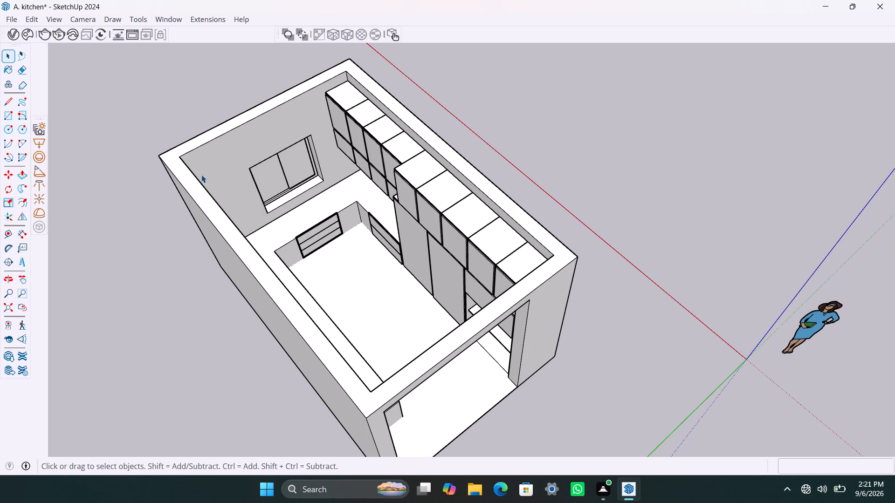
Examine the cabinet run, the drawer fronts under the counter and the sliding window at closer range.
scroll(282, 260, "down", 10)
scroll(311, 257, "up", 7)
scroll(312, 252, "down", 3)
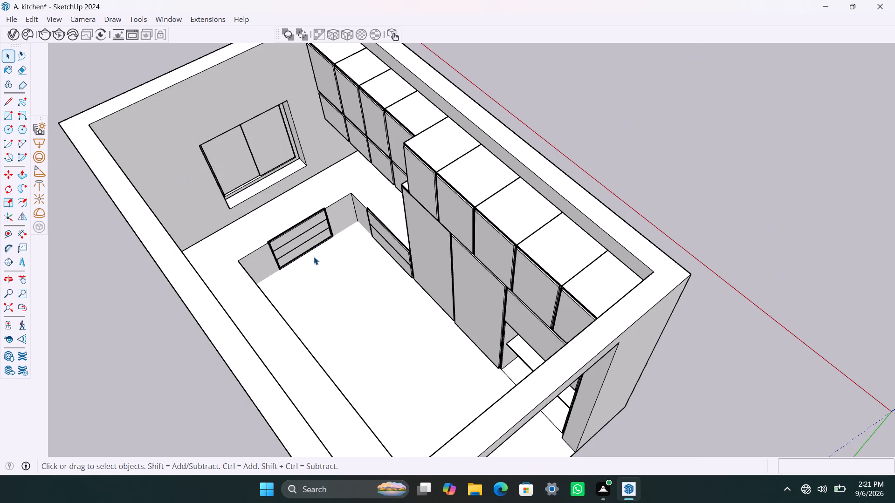
scroll(314, 257, "down", 6)
middle_click_drag(326, 266, 301, 227)
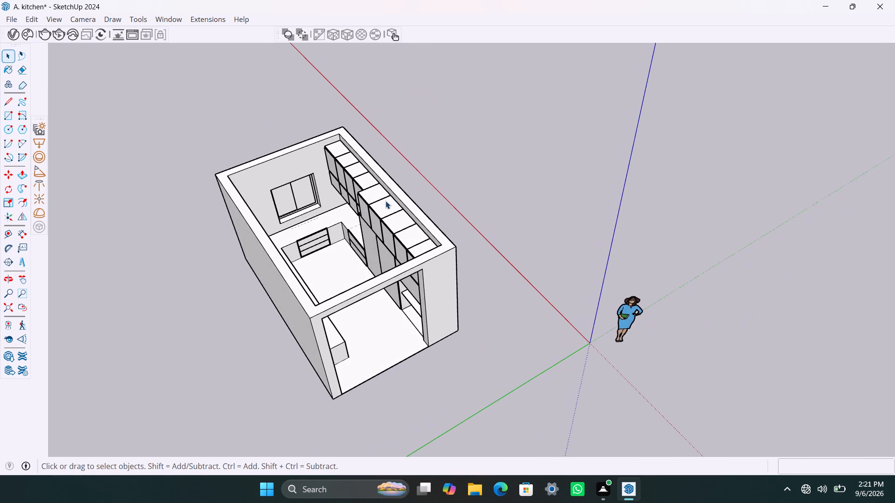
scroll(339, 240, "up", 7)
scroll(335, 242, "down", 7)
scroll(332, 247, "up", 8)
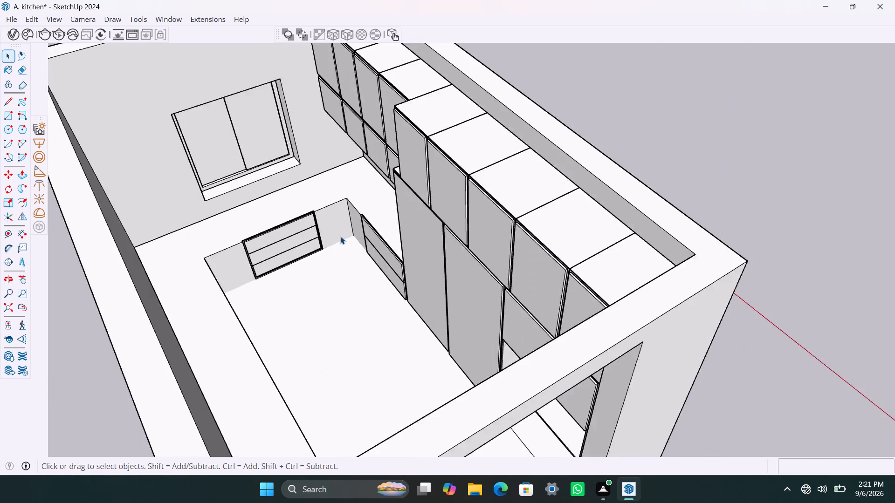
scroll(343, 234, "up", 6)
scroll(343, 233, "down", 14)
middle_click_drag(341, 228, 331, 227)
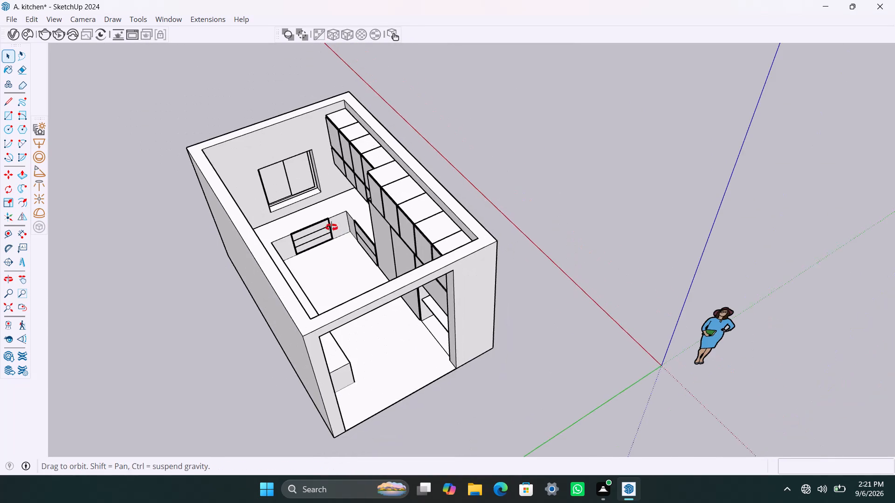
Examine the kitchen from the end-wall opening towards the window, including the view from behind the cabinet wall.
middle_click_drag(331, 227, 209, 224)
scroll(300, 228, "up", 4)
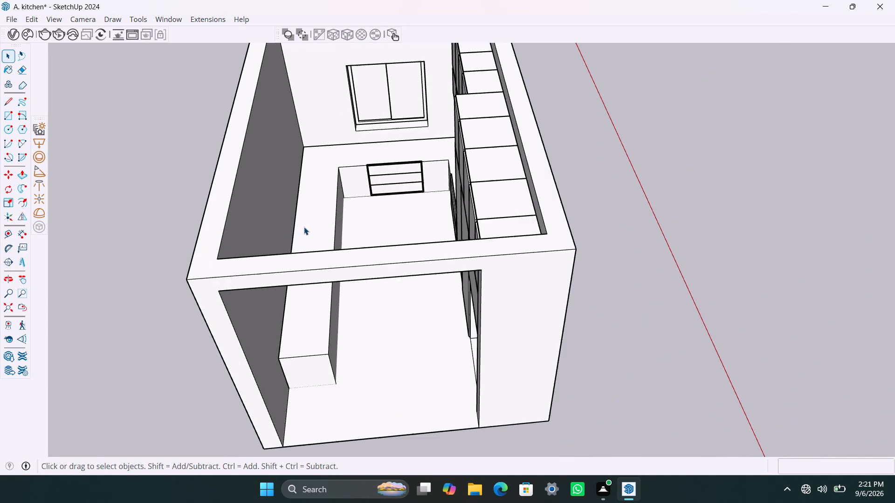
scroll(328, 226, "down", 7)
scroll(330, 226, "up", 4)
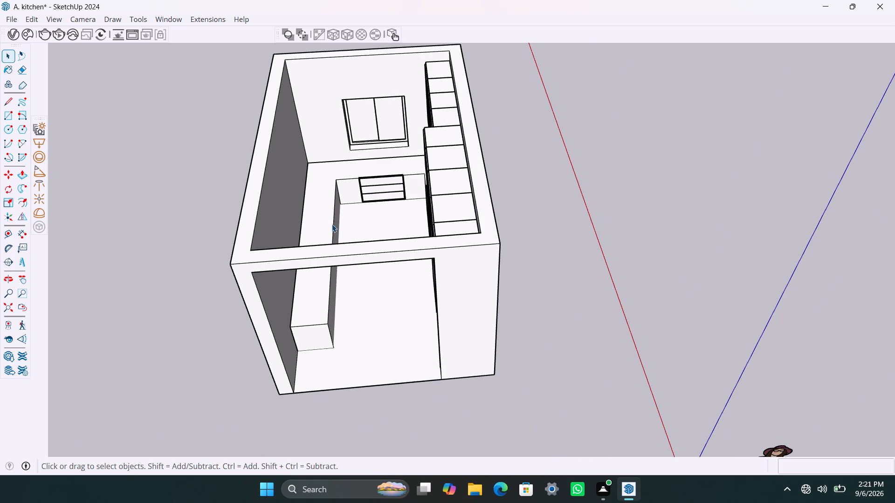
scroll(333, 224, "up", 1)
middle_click_drag(414, 190, 519, 155)
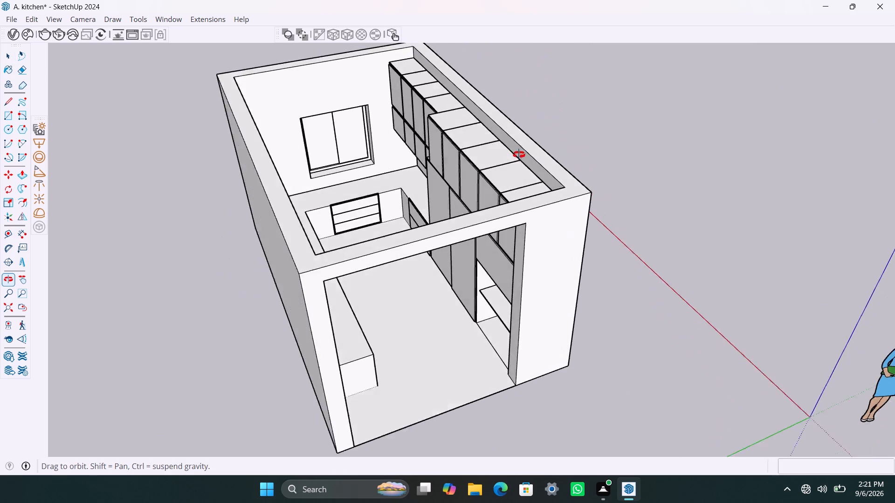
middle_click_drag(519, 155, 398, 166)
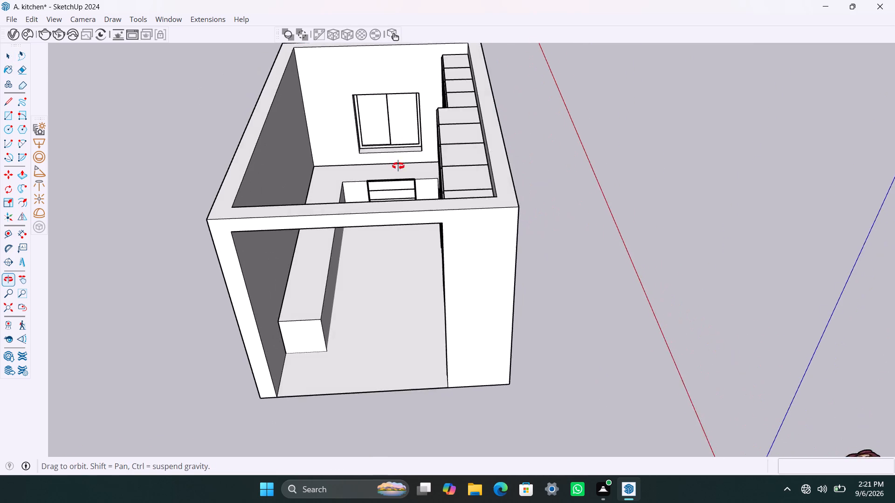
middle_click_drag(398, 166, 388, 181)
scroll(378, 188, "down", 1)
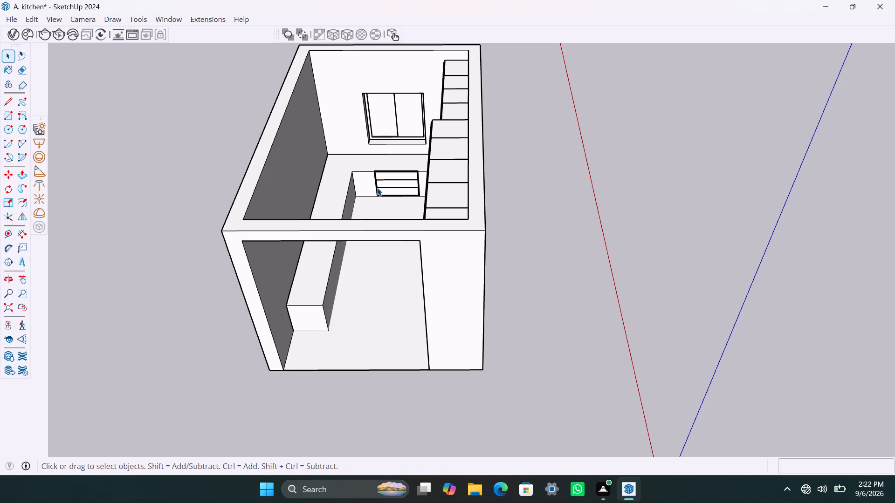
scroll(561, 251, "down", 6)
middle_click_drag(565, 251, 242, 262)
scroll(491, 178, "up", 8)
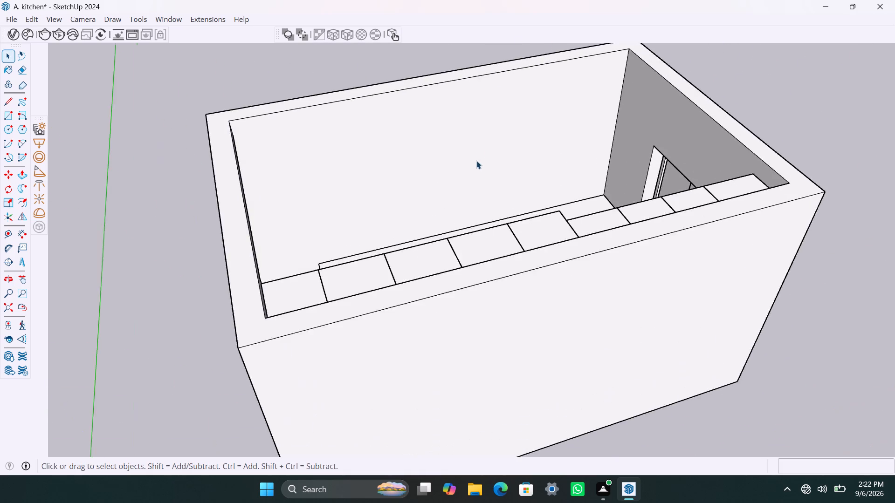
scroll(476, 161, "up", 2)
scroll(475, 161, "down", 4)
Save the kitchen model under its existing file name.
key("space")
key("space")
key("space")
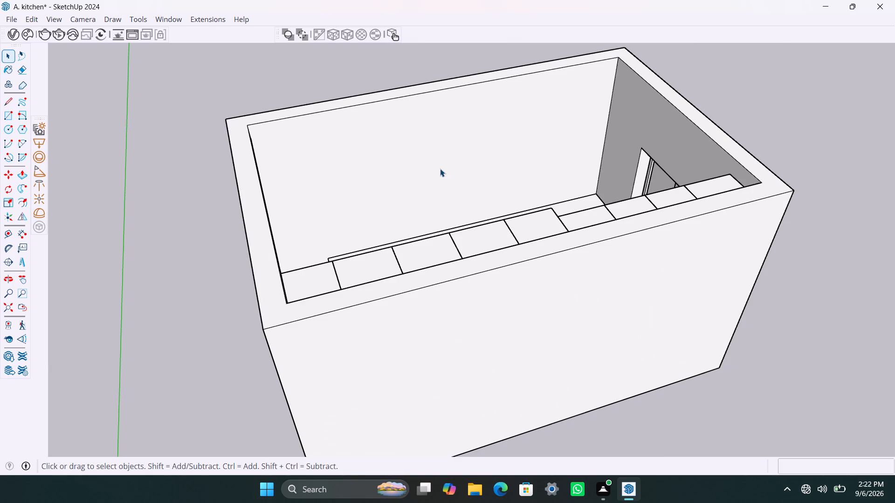
key("Escape")
key("Escape")
key("Escape")
key("ctrl+s")
key("ctrl+s")
Examine the kitchen from outside the cabinet wall and from above the window end towards the end-wall opening.
scroll(478, 209, "down", 7)
scroll(433, 150, "up", 6)
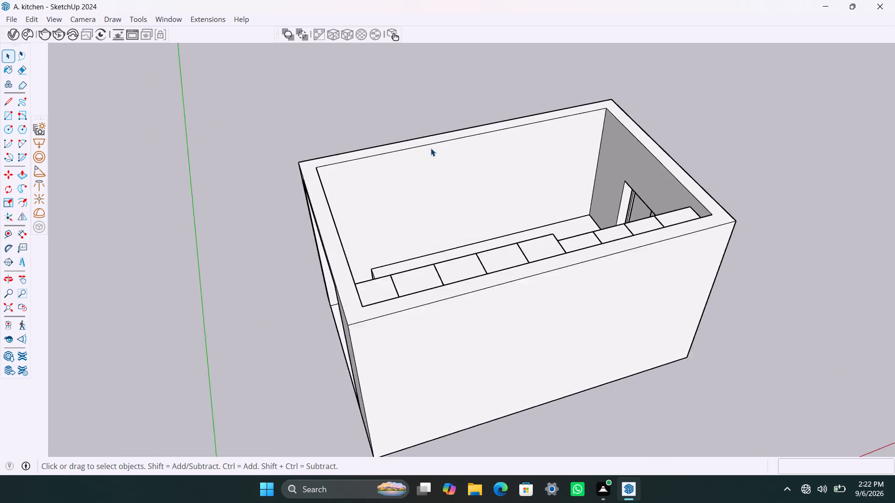
scroll(431, 148, "up", 1)
scroll(430, 153, "down", 7)
middle_click_drag(469, 160, 430, 174)
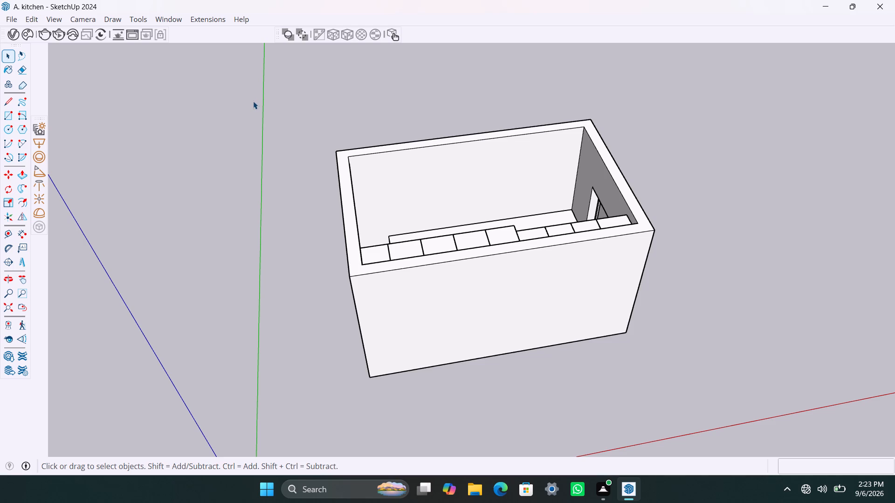
scroll(331, 154, "down", 3)
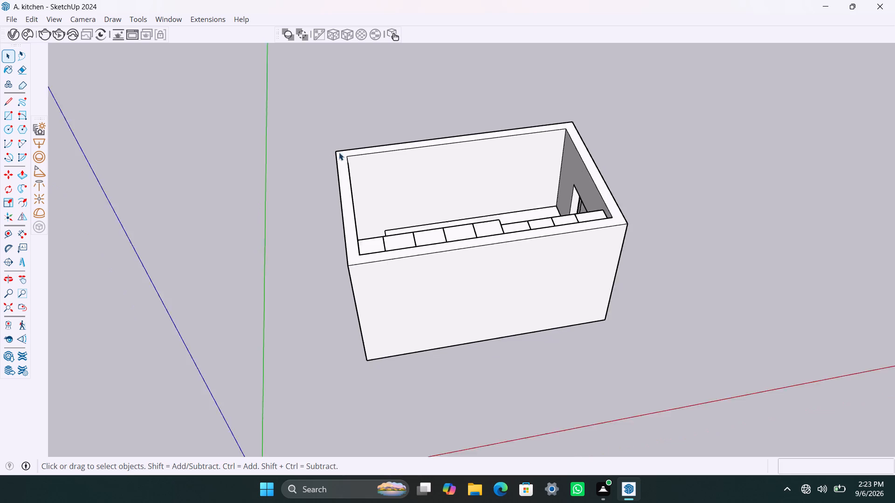
scroll(316, 115, "up", 5)
scroll(413, 128, "up", 4)
middle_click_drag(460, 190, 163, 219)
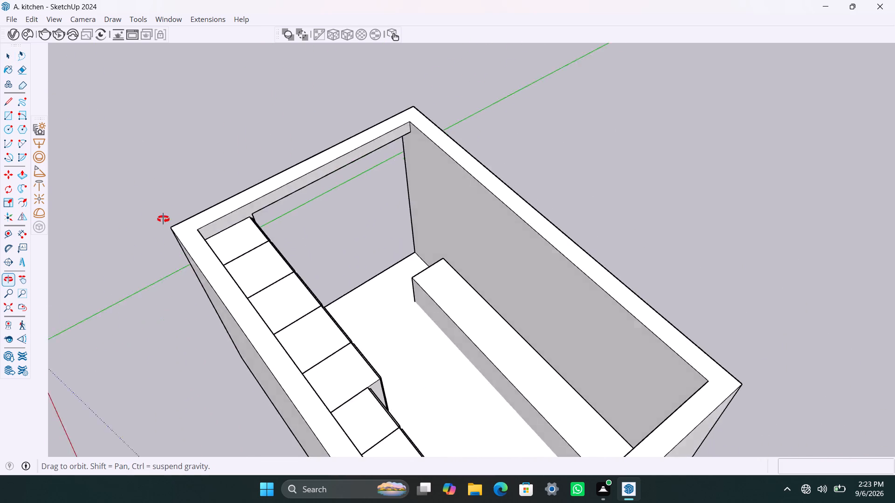
Examine the exterior of the room and the long counter through the end-wall opening.
middle_click_drag(163, 219, 727, 108)
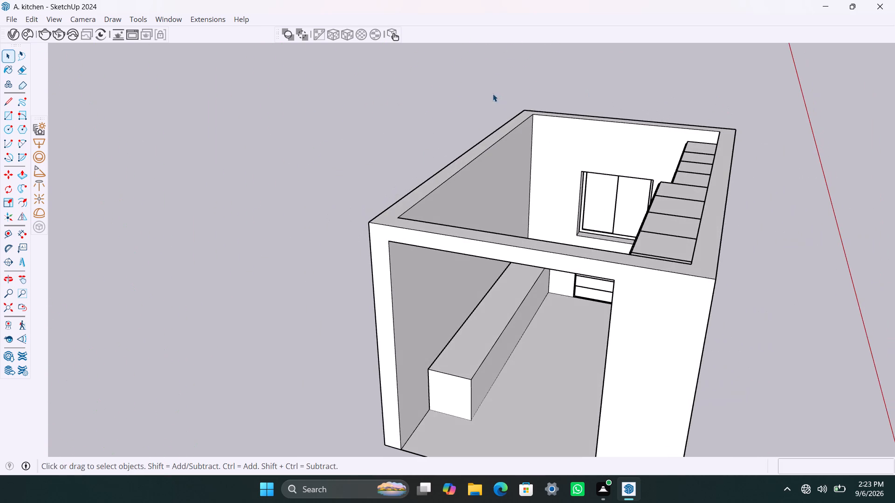
scroll(481, 125, "down", 7)
scroll(464, 131, "up", 4)
scroll(463, 123, "down", 6)
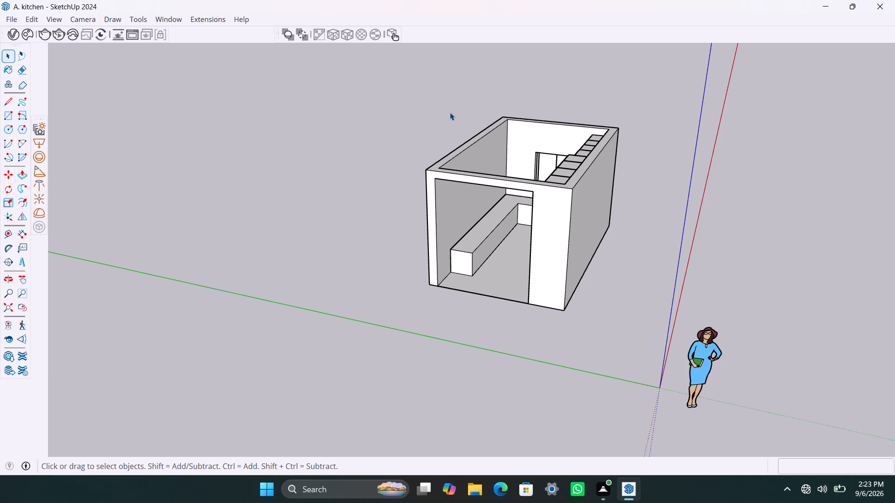
scroll(430, 299, "down", 5)
scroll(438, 224, "up", 8)
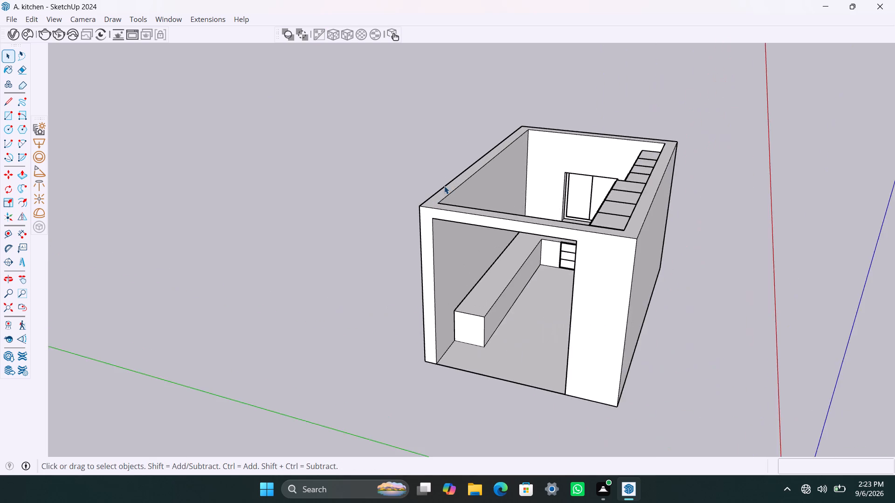
scroll(444, 186, "up", 2)
scroll(443, 186, "down", 4)
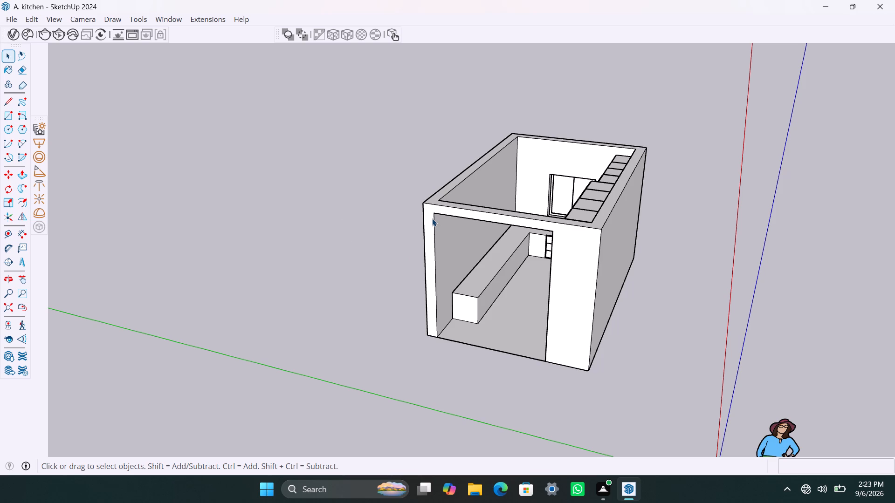
scroll(365, 221, "down", 6)
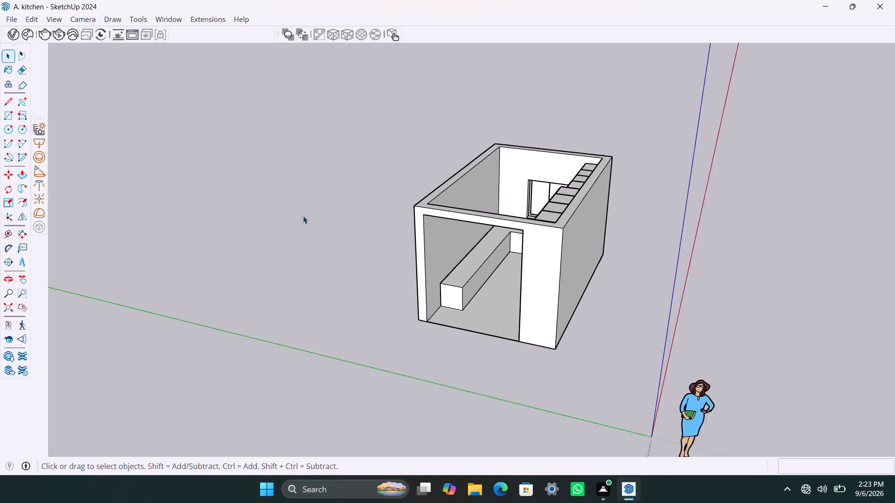
Examine the counter, cabinet tops and sliding window from above the end-wall opening.
scroll(284, 210, "up", 4)
middle_click_drag(278, 210, 374, 317)
scroll(438, 155, "up", 5)
middle_click_drag(605, 213, 493, 218)
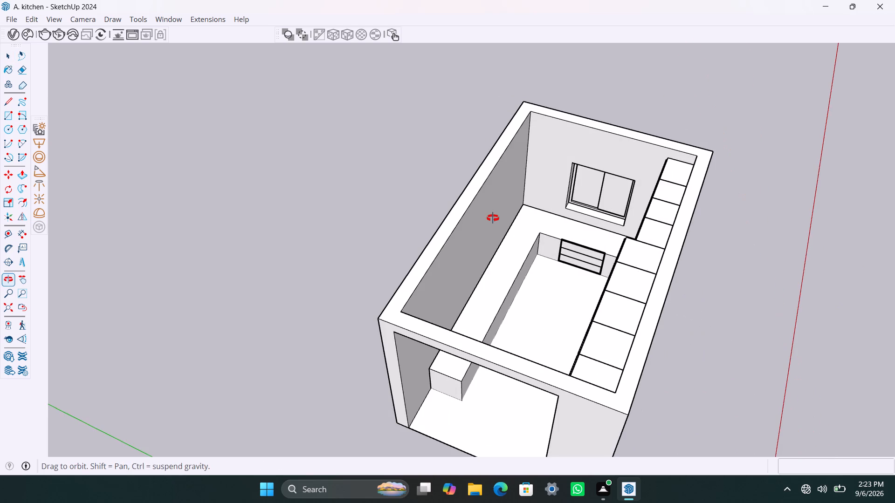
middle_click_drag(493, 218, 491, 218)
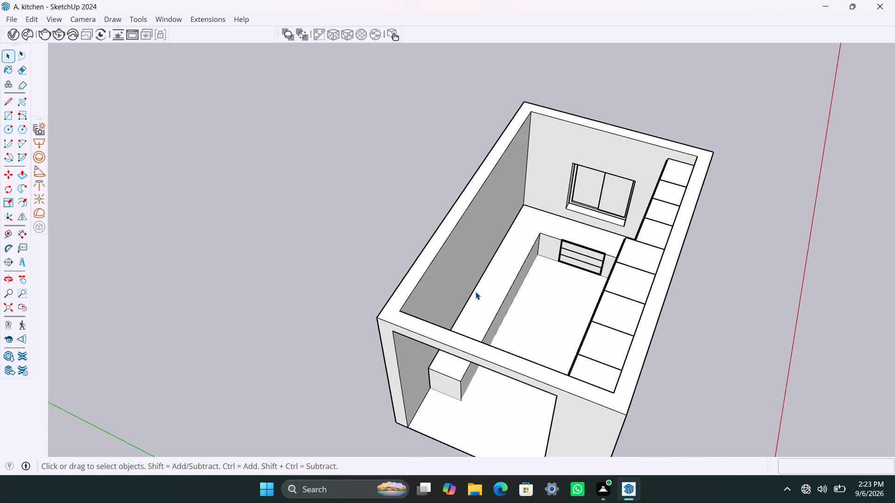
scroll(475, 292, "up", 1)
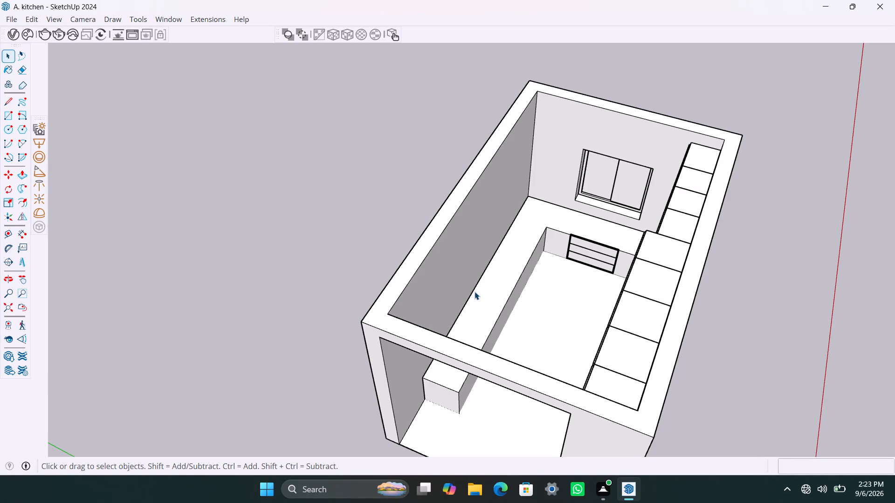
Examine the room layout, counter, drawer front and sliding window from above the end-wall opening.
scroll(475, 292, "down", 3)
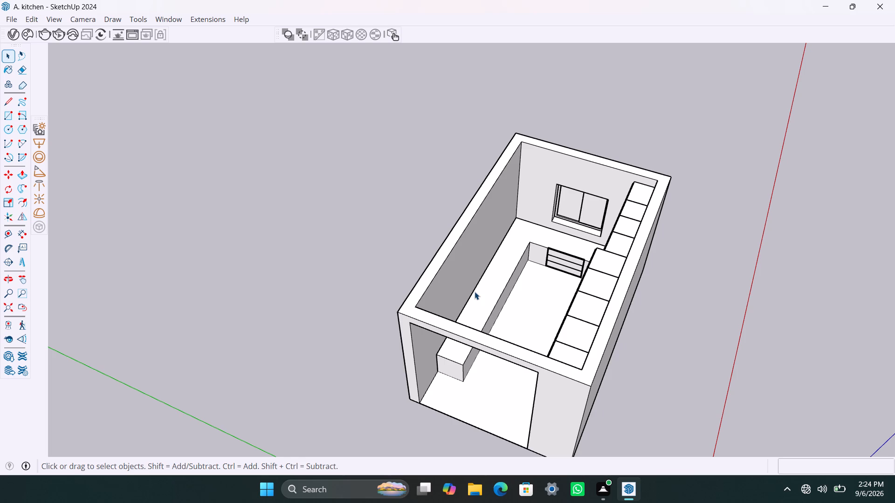
scroll(499, 236, "down", 4)
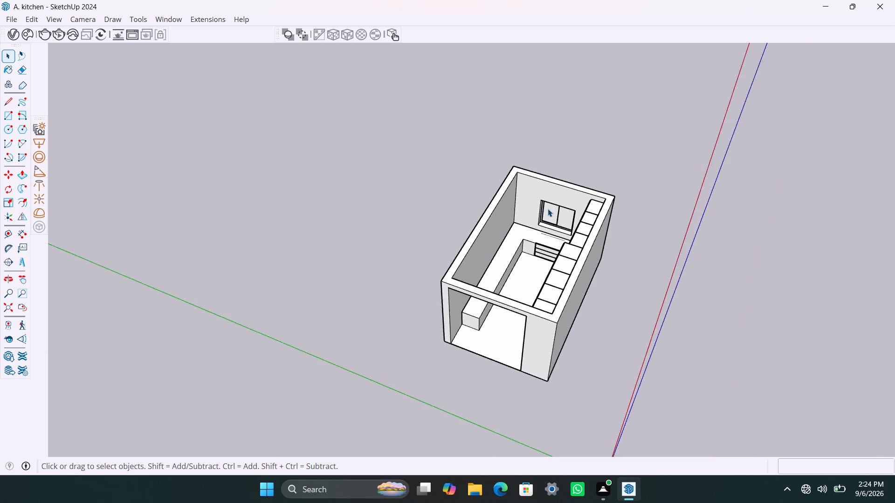
scroll(547, 210, "up", 6)
middle_click_drag(533, 240, 541, 200)
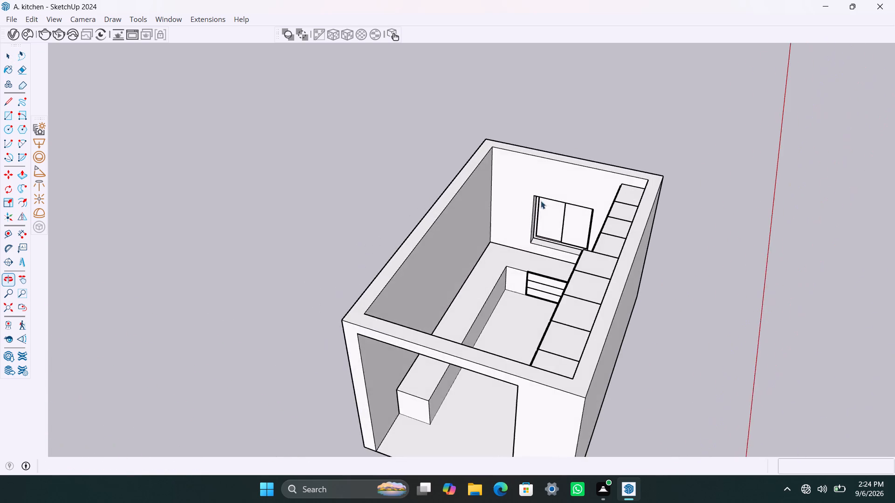
scroll(526, 234, "down", 17)
middle_click_drag(515, 248, 516, 215)
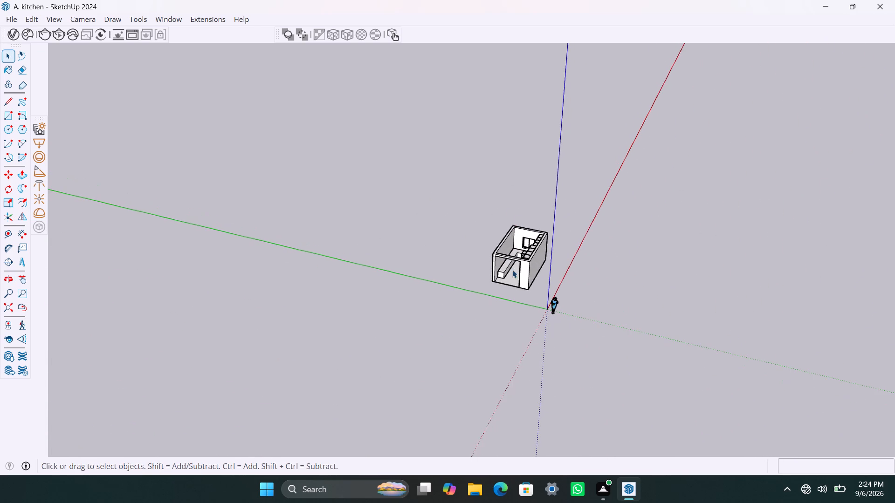
scroll(512, 270, "up", 12)
middle_click_drag(516, 156, 579, 226)
scroll(565, 207, "up", 5)
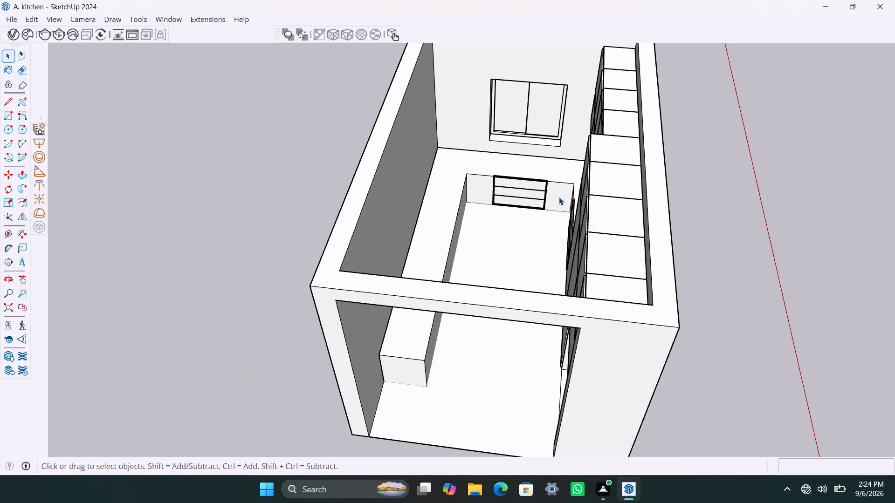
scroll(555, 192, "down", 4)
middle_click_drag(551, 191, 470, 208)
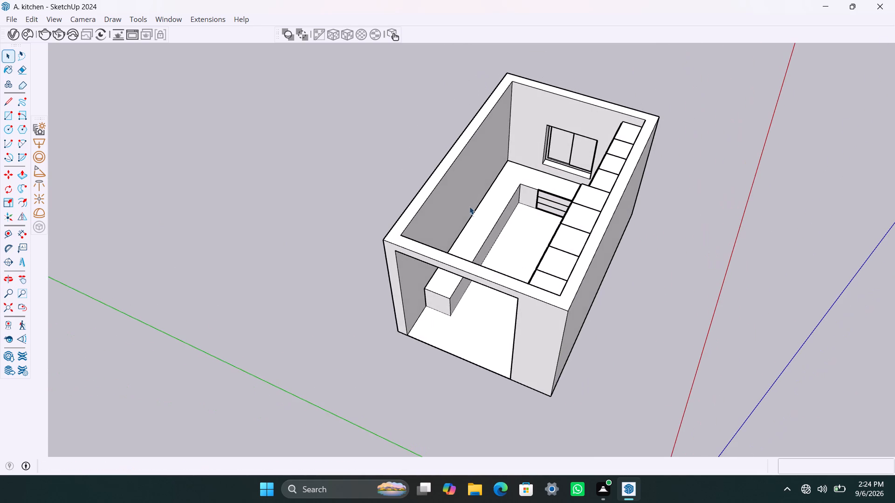
scroll(468, 204, "down", 5)
scroll(466, 204, "up", 6)
middle_click_drag(445, 208, 377, 222)
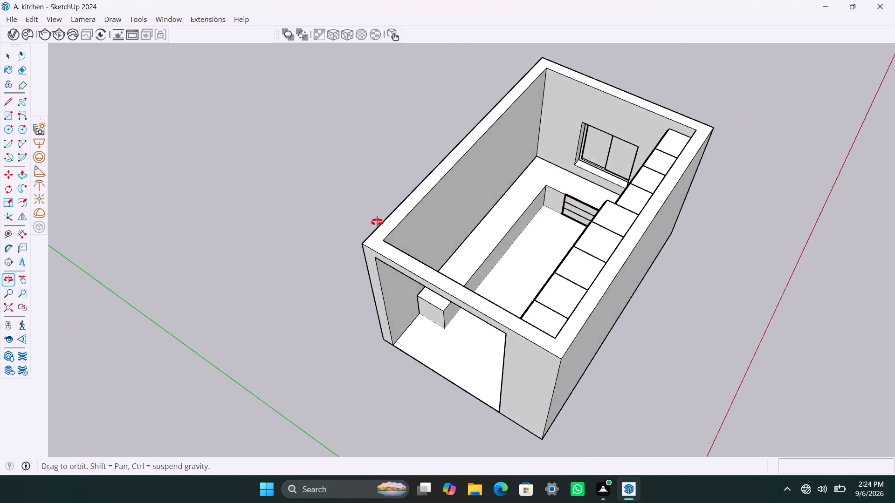
middle_click_drag(377, 222, 377, 222)
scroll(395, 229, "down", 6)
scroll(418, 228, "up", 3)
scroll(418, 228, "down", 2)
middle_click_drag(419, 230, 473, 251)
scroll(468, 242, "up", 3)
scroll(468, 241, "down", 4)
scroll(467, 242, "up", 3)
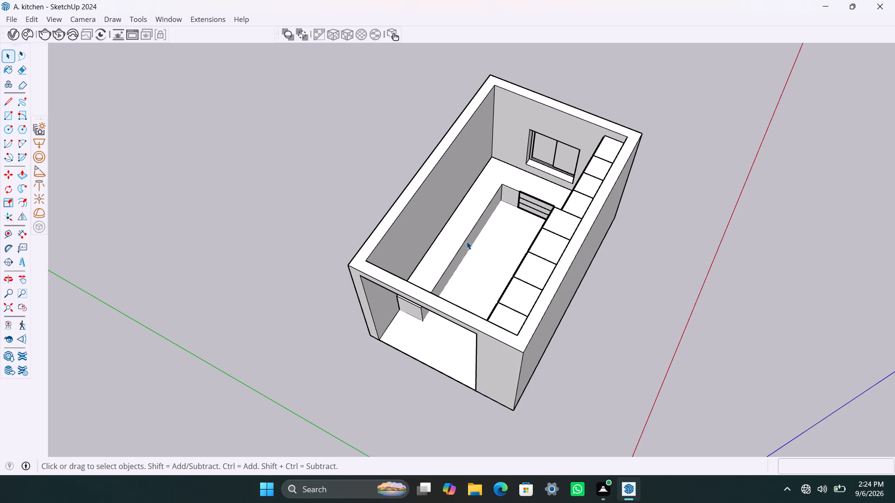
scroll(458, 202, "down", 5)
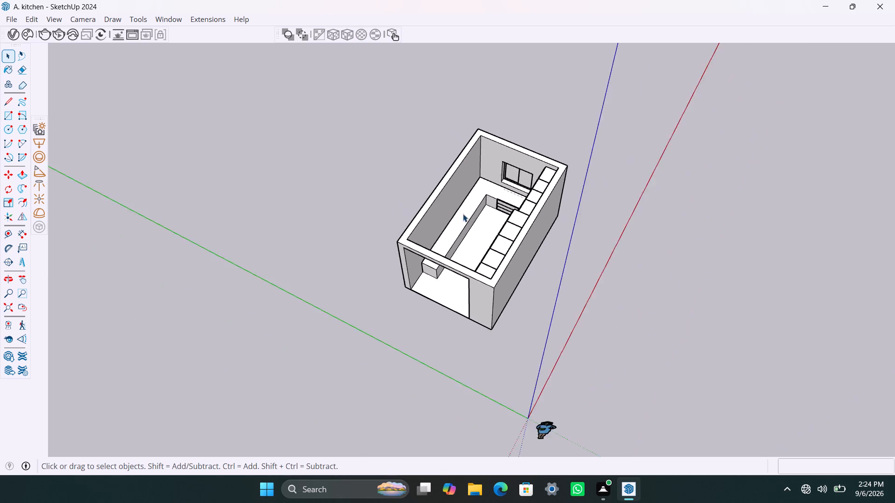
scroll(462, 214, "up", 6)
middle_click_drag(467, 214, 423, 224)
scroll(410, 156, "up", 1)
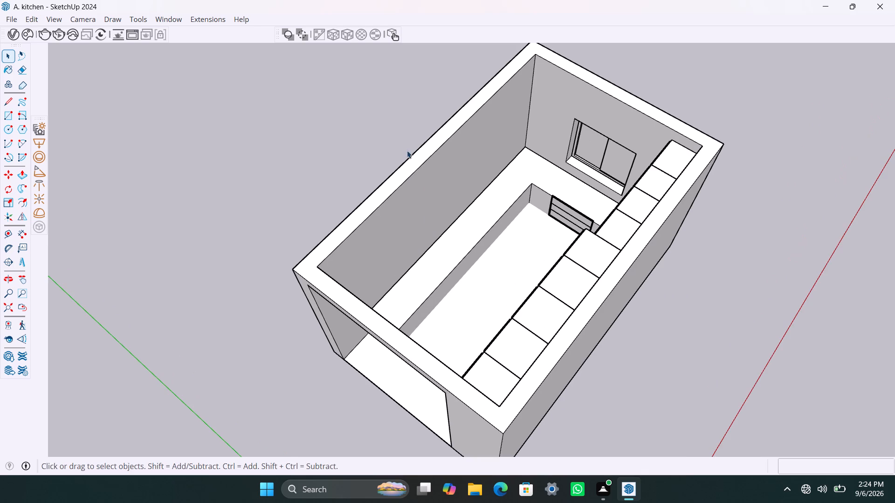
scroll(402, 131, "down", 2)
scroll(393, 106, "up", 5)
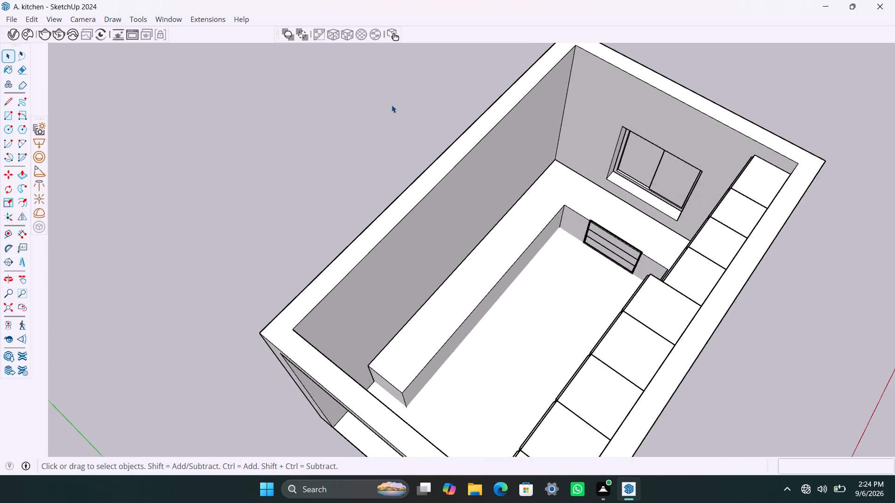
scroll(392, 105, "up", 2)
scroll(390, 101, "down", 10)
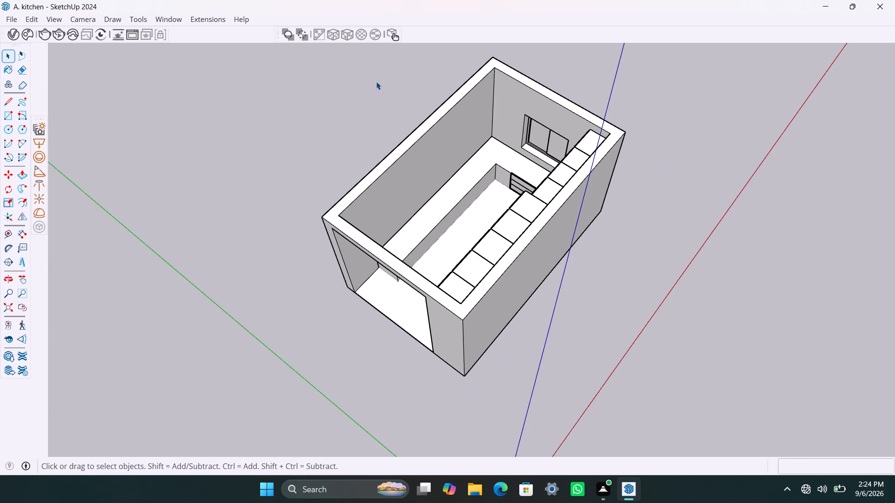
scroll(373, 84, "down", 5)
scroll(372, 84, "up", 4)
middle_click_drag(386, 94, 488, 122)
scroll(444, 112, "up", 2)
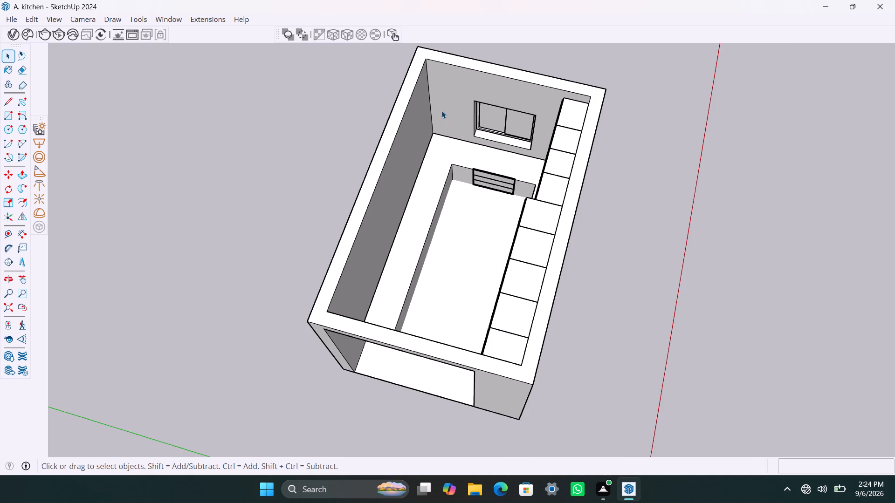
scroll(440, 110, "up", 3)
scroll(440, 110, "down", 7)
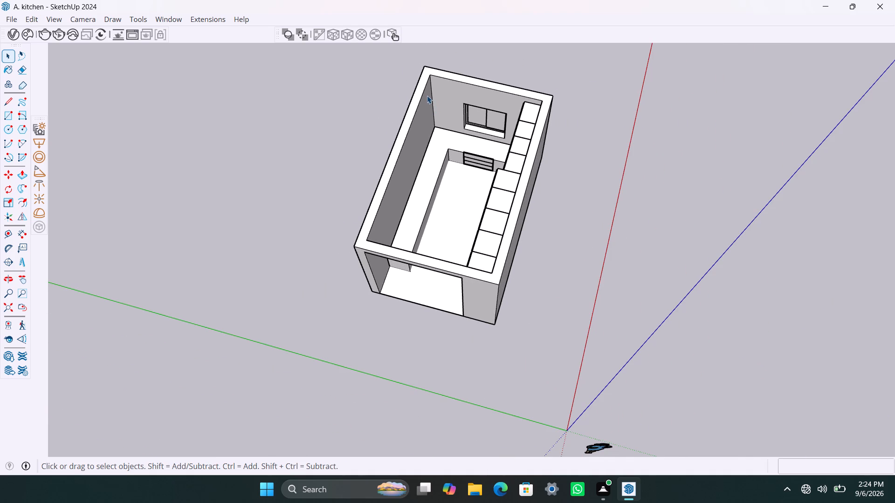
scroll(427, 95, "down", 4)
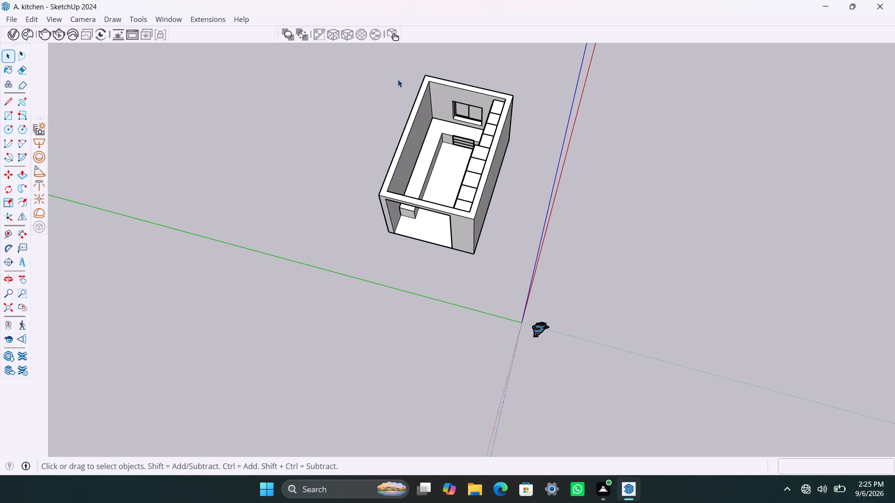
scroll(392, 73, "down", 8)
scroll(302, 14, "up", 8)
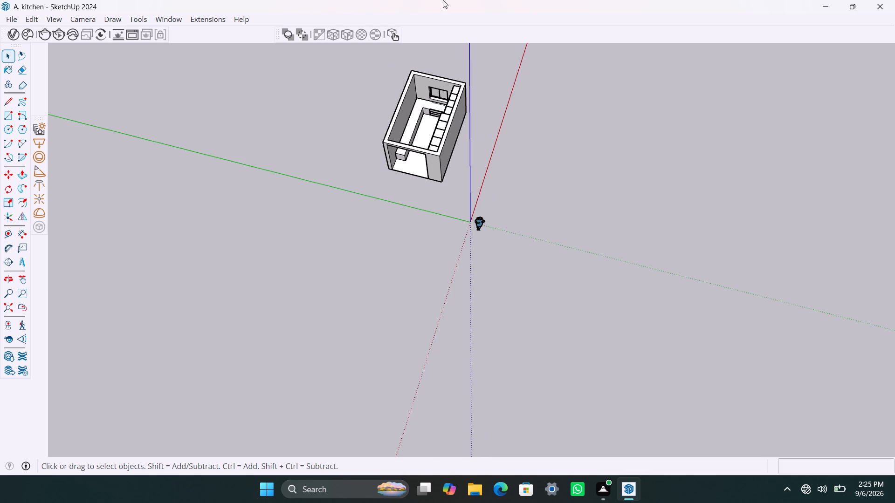
Examine the long counter and the cabinet tops from above the outside of the cabinet wall.
scroll(375, 136, "up", 6)
scroll(439, 100, "up", 4)
middle_click_drag(446, 105, 431, 122)
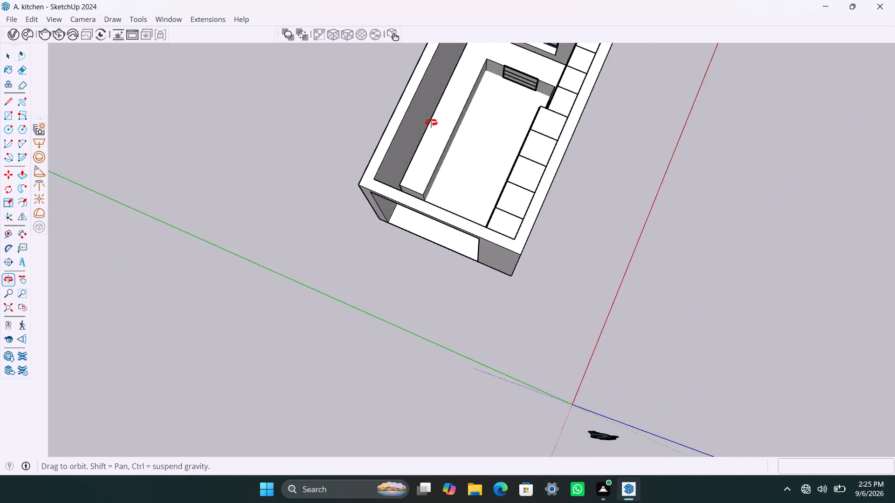
middle_click_drag(431, 122, 575, 59)
scroll(467, 148, "down", 7)
middle_click_drag(503, 169, 249, 156)
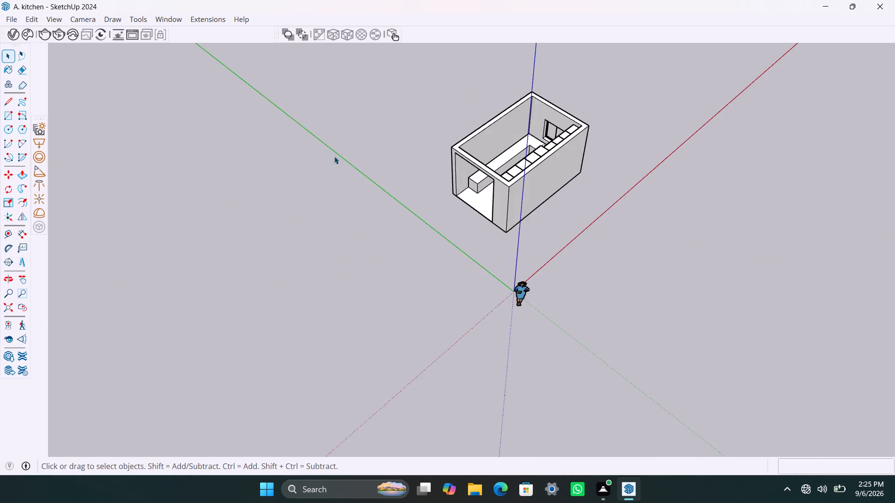
scroll(469, 140, "up", 9)
scroll(530, 133, "up", 2)
scroll(527, 161, "down", 5)
middle_click_drag(545, 172, 386, 210)
scroll(464, 219, "up", 9)
scroll(500, 208, "up", 6)
scroll(494, 207, "down", 10)
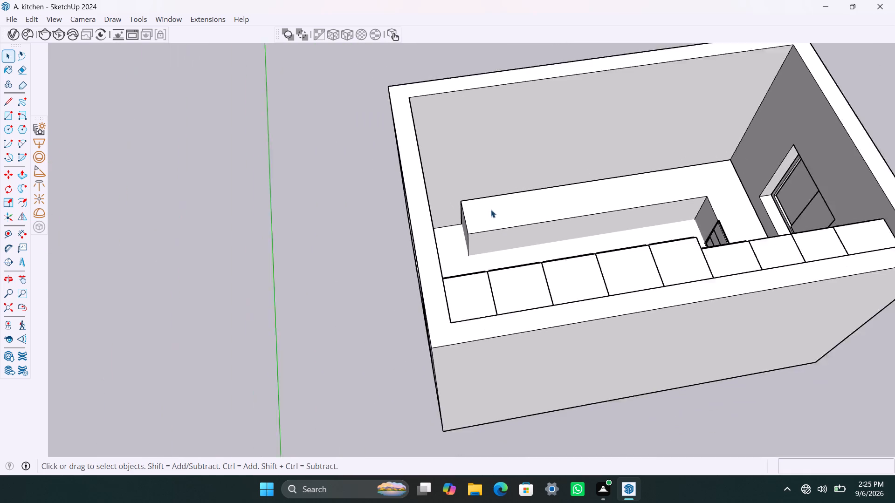
scroll(489, 209, "down", 7)
scroll(488, 209, "up", 7)
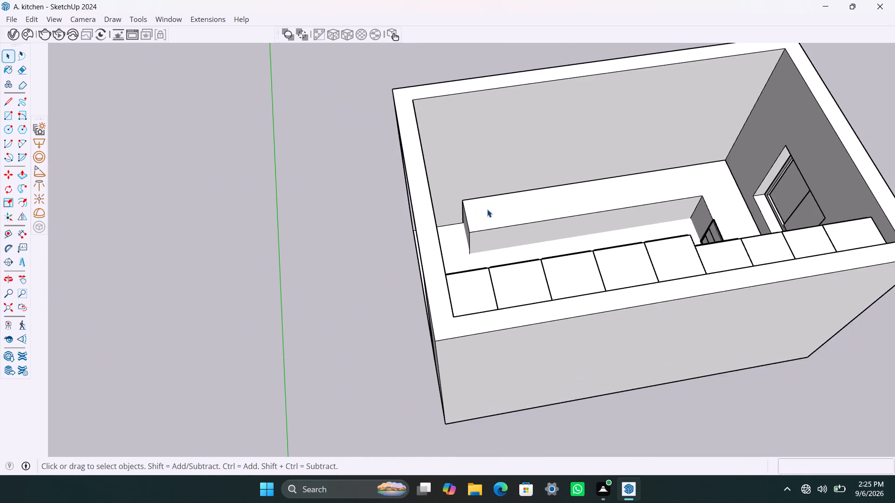
scroll(487, 209, "down", 17)
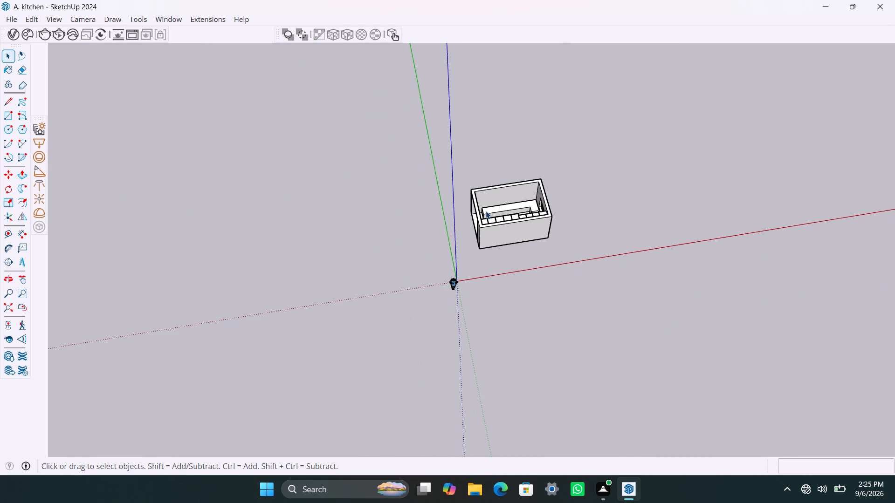
scroll(484, 211, "up", 8)
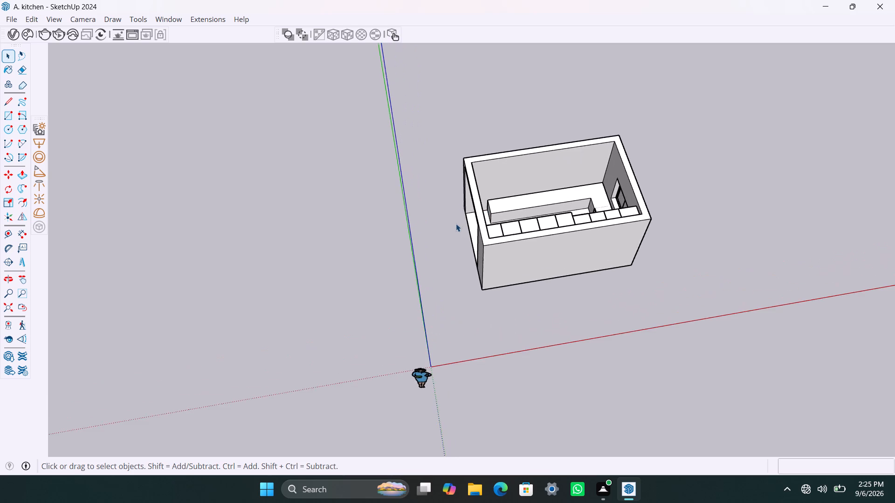
Examine the cabinet fronts, open shelf, counter and window through and above the end-wall opening.
middle_click_drag(442, 228, 691, 222)
scroll(469, 225, "up", 6)
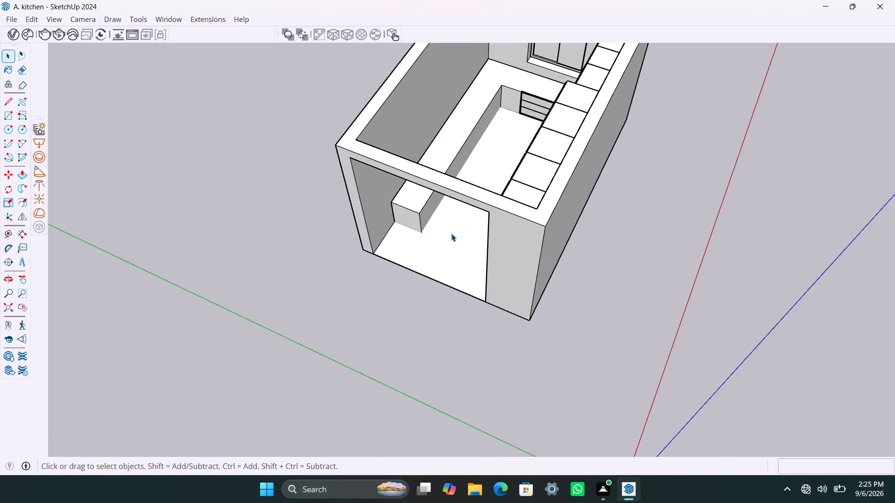
middle_click_drag(451, 233, 687, 197)
scroll(482, 230, "down", 2)
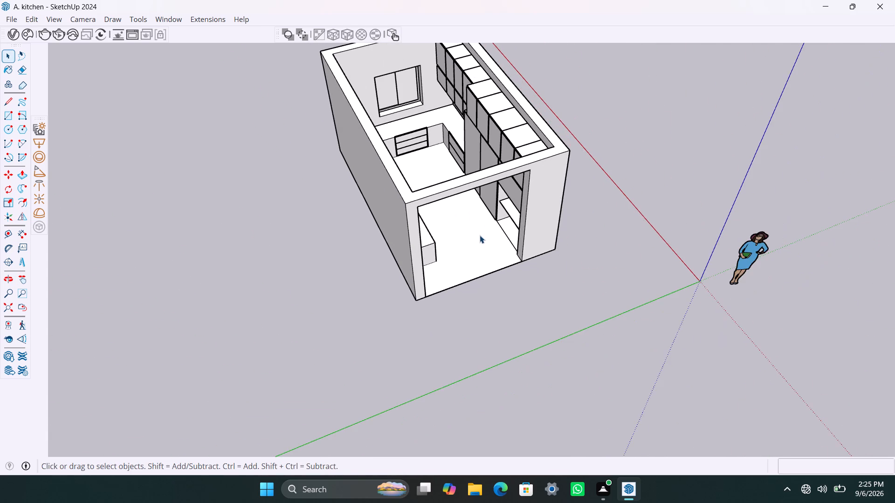
scroll(479, 237, "down", 7)
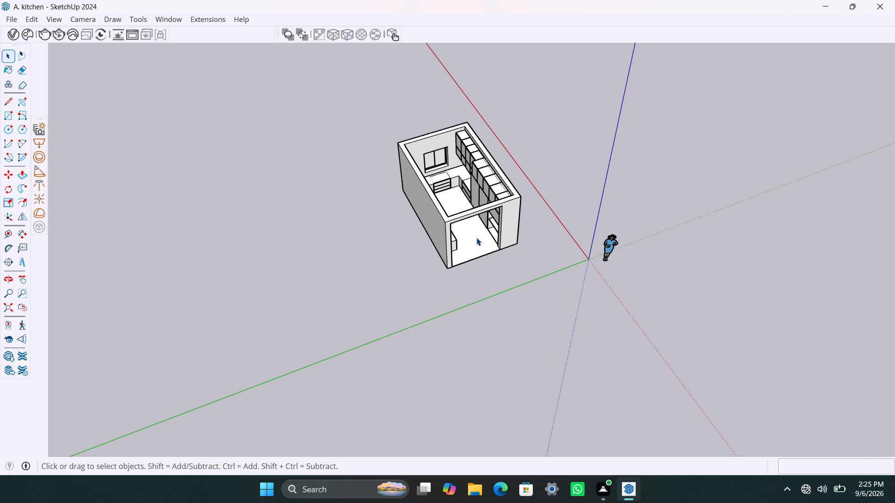
scroll(476, 238, "down", 6)
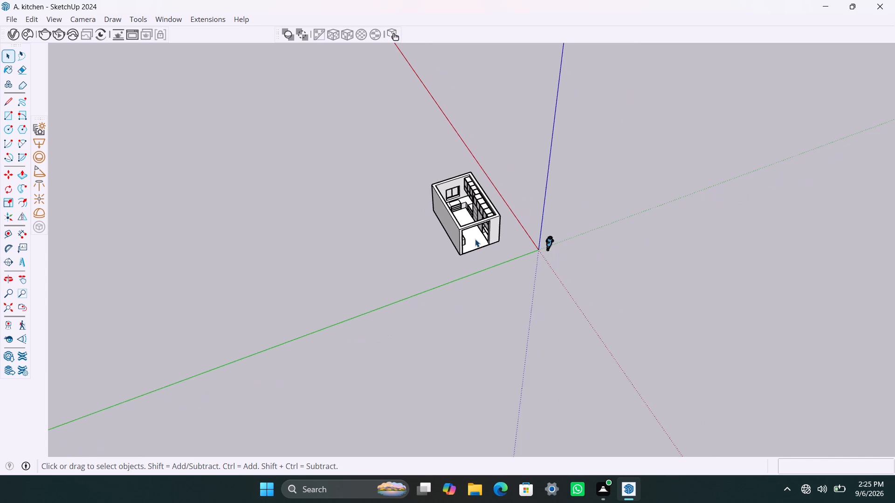
scroll(475, 239, "up", 14)
middle_click_drag(461, 176, 465, 200)
scroll(448, 162, "down", 4)
middle_click_drag(445, 148, 434, 62)
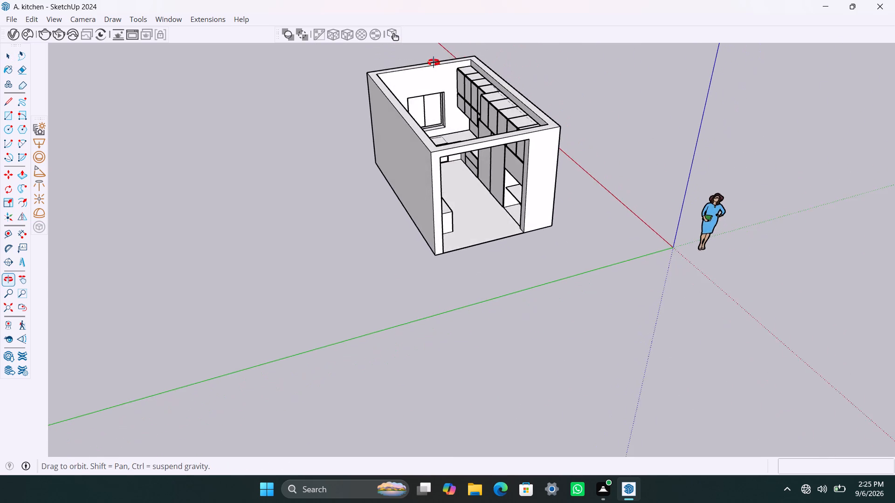
middle_click_drag(434, 62, 441, 30)
scroll(443, 121, "up", 4)
scroll(488, 126, "up", 2)
middle_click_drag(474, 115, 468, 119)
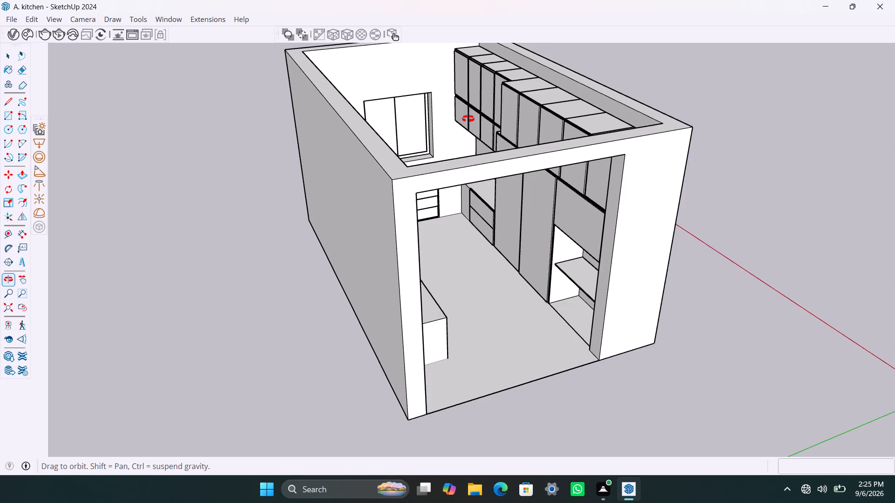
middle_click_drag(468, 119, 337, 162)
scroll(362, 136, "down", 5)
middle_click_drag(389, 142, 399, 129)
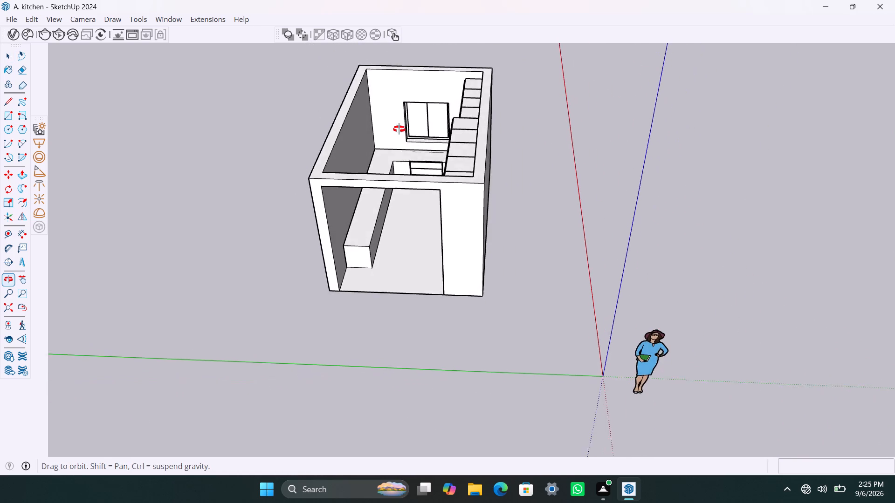
middle_click_drag(399, 129, 401, 103)
scroll(370, 77, "up", 9)
scroll(387, 100, "down", 3)
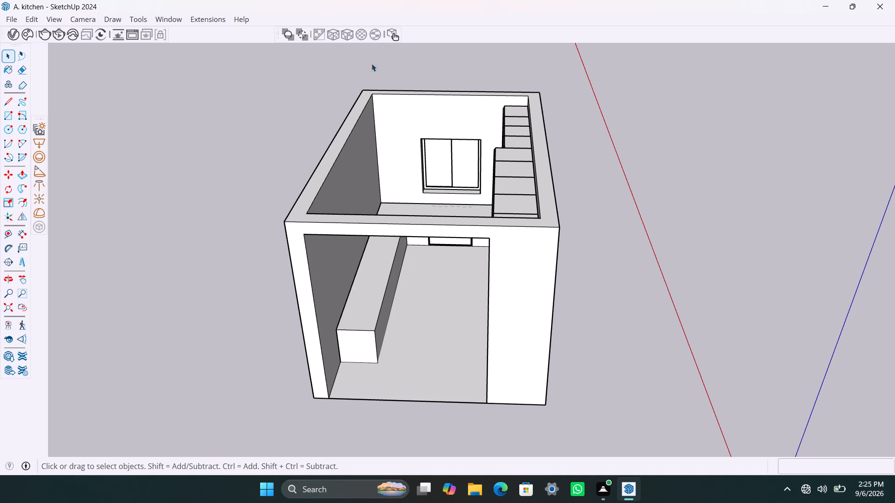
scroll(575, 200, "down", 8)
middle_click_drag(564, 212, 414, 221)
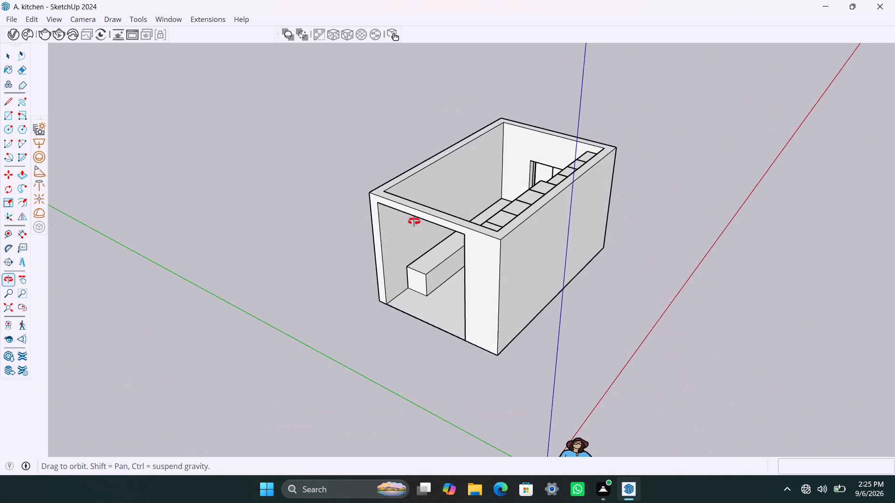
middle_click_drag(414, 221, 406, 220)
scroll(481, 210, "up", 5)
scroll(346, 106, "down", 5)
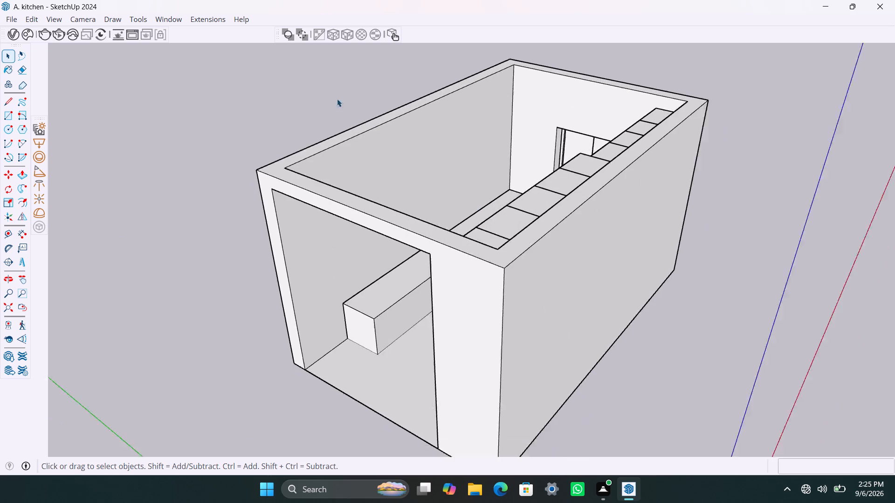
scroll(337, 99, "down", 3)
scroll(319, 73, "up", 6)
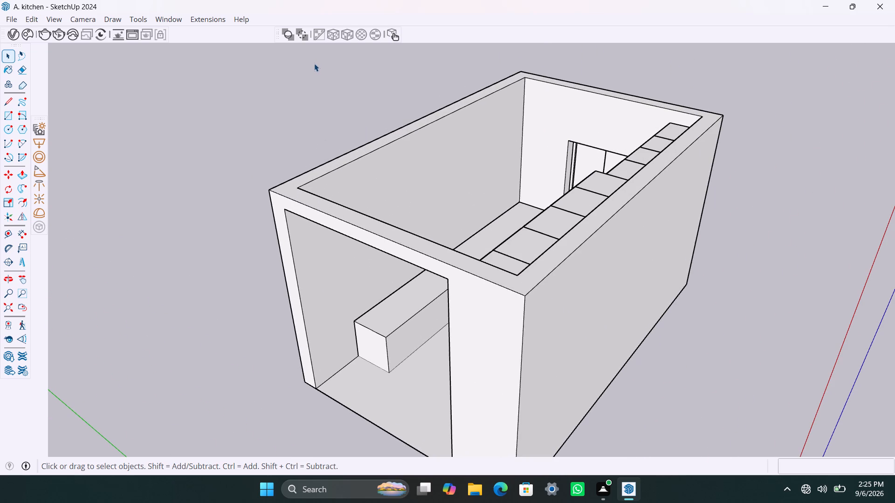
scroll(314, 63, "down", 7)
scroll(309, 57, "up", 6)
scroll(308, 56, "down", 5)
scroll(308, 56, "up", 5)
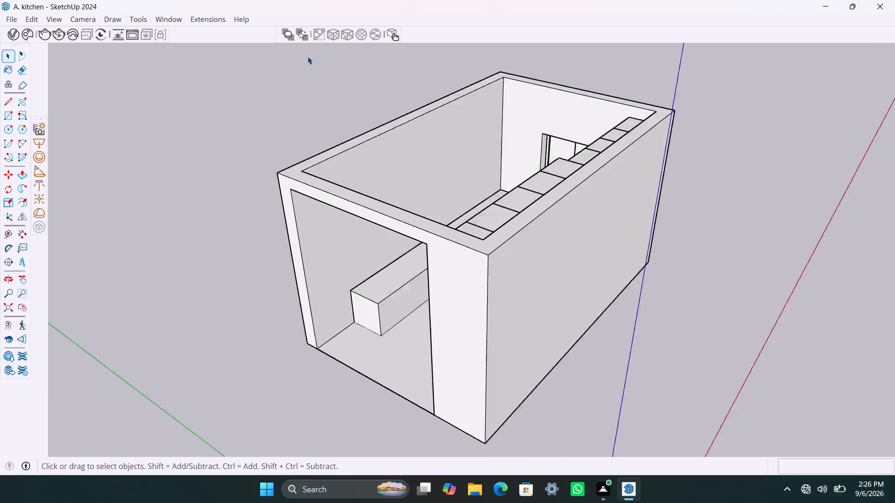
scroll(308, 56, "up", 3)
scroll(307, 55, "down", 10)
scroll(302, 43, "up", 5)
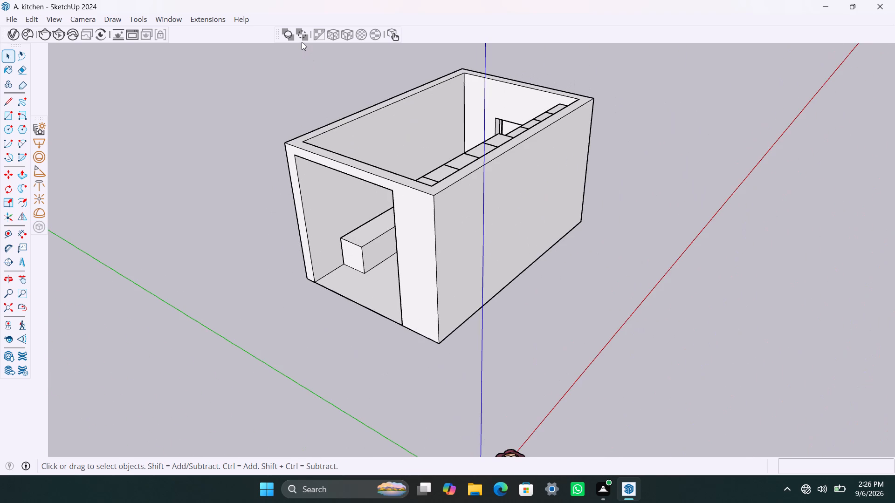
Examine the room from above, then the cabinet fronts and shelves through the end-wall opening.
scroll(302, 42, "up", 4)
scroll(301, 42, "down", 9)
scroll(333, 85, "down", 5)
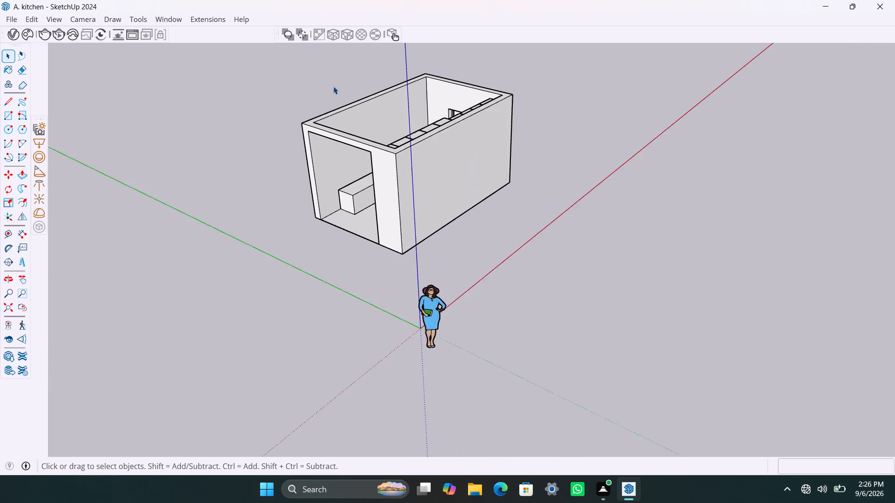
scroll(333, 86, "down", 2)
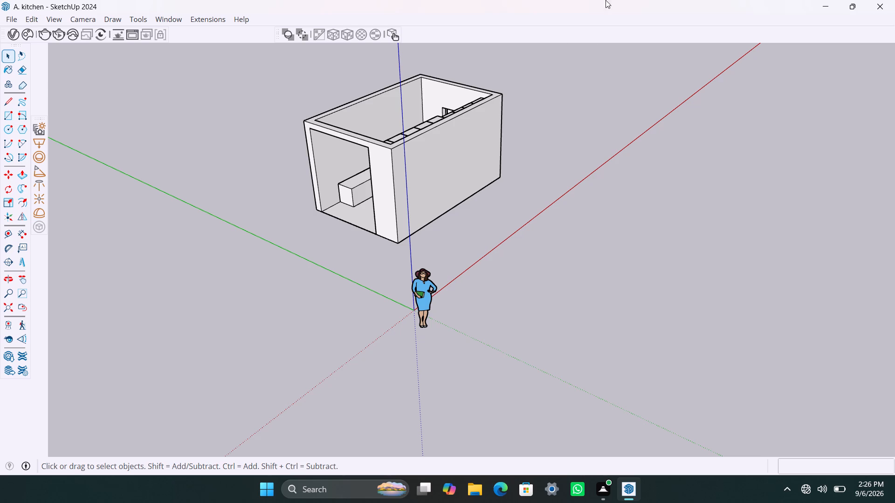
key("Escape")
key("Escape")
scroll(454, 239, "down", 3)
middle_click_drag(417, 185, 544, 213)
scroll(466, 202, "up", 4)
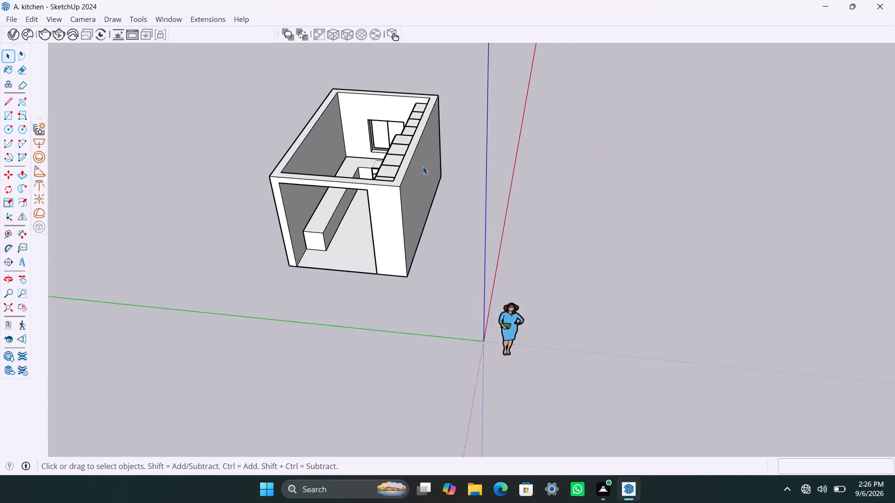
scroll(276, 128, "up", 5)
middle_click_drag(353, 192, 604, 82)
scroll(840, 241, "up", 4)
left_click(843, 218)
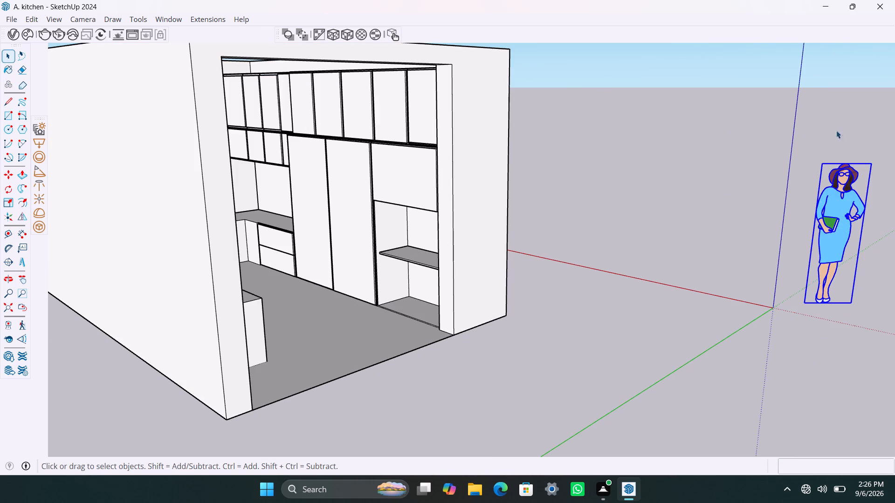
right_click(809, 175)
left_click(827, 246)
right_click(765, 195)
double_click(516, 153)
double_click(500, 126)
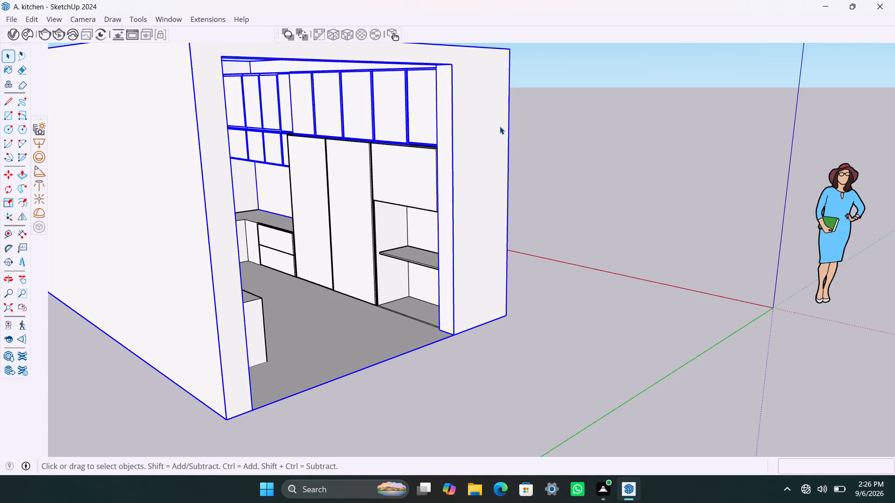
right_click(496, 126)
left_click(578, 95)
Examine the counter, drawer fronts, cabinet tops and sliding window from in front of and above the end-wall opening.
scroll(343, 189, "down", 6)
middle_click_drag(422, 205, 153, 218)
scroll(325, 165, "up", 7)
scroll(394, 164, "down", 5)
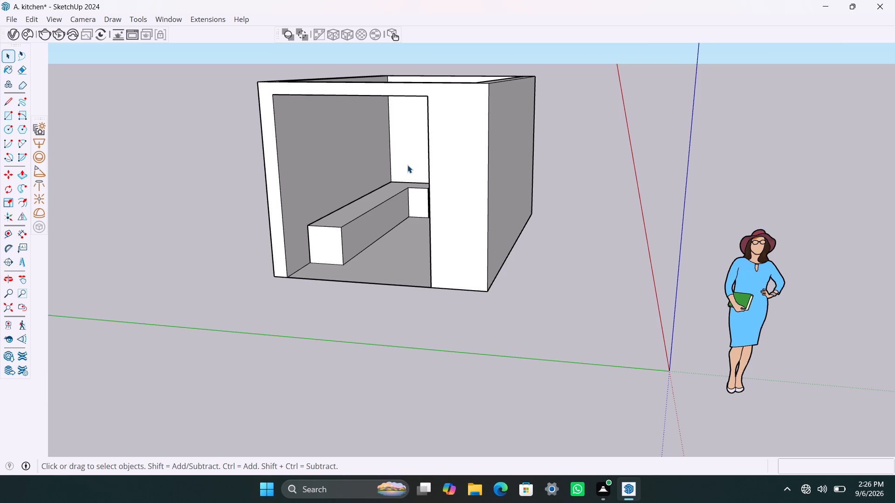
scroll(494, 260, "down", 9)
middle_click_drag(453, 233, 351, 242)
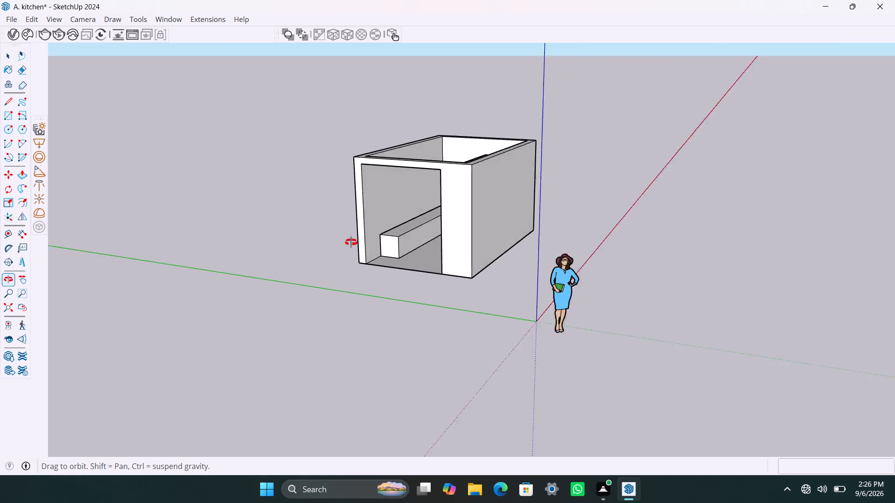
middle_click_drag(351, 242, 337, 245)
scroll(339, 243, "up", 9)
scroll(443, 137, "up", 4)
middle_click_drag(444, 115, 688, 214)
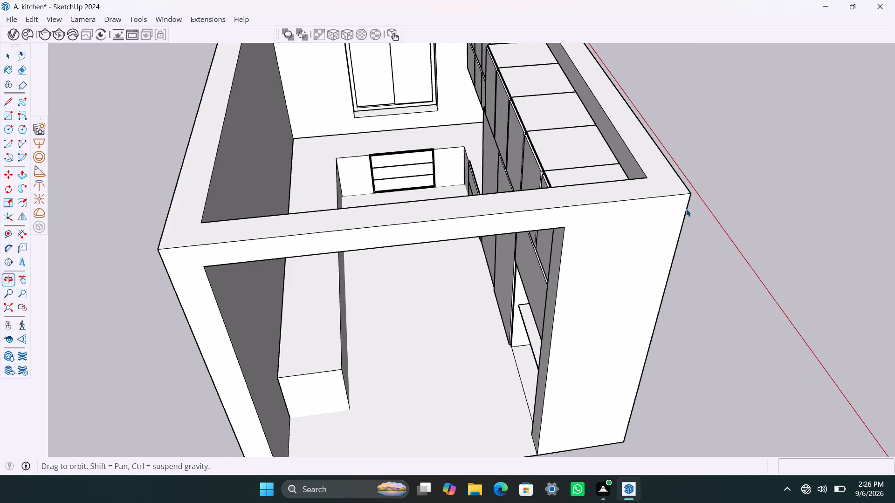
scroll(545, 176, "down", 7)
middle_click_drag(475, 180, 396, 215)
scroll(398, 209, "down", 5)
middle_click_drag(399, 187, 408, 212)
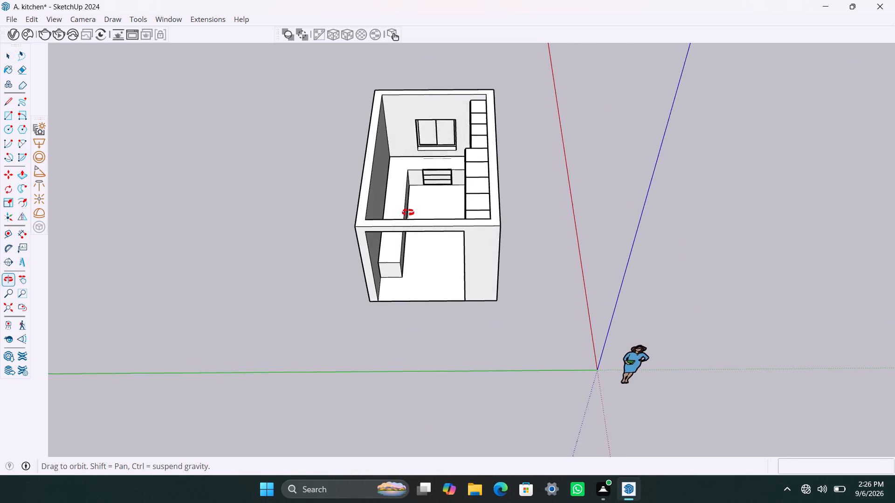
middle_click_drag(408, 212, 411, 219)
scroll(365, 113, "up", 7)
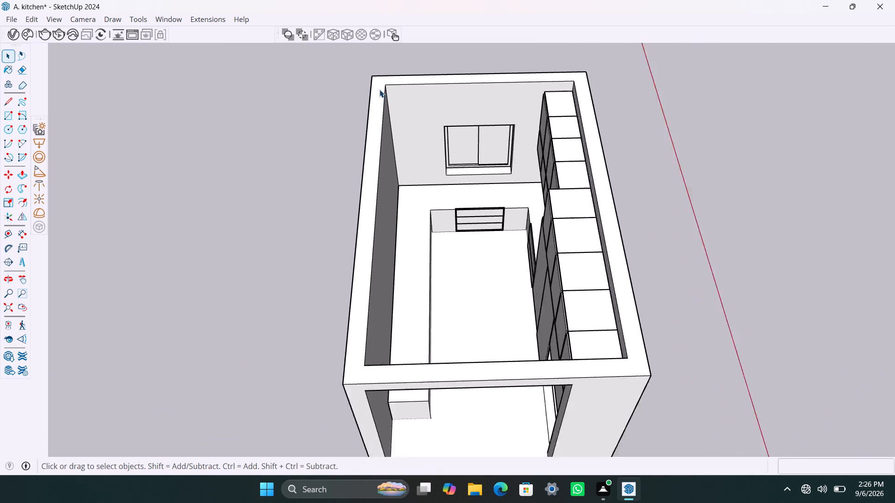
scroll(379, 89, "up", 3)
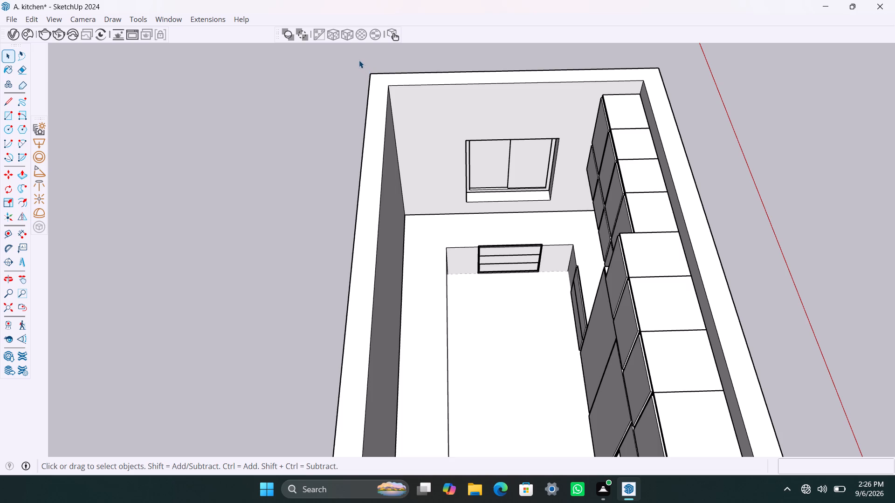
scroll(359, 60, "down", 5)
middle_click_drag(446, 147, 447, 147)
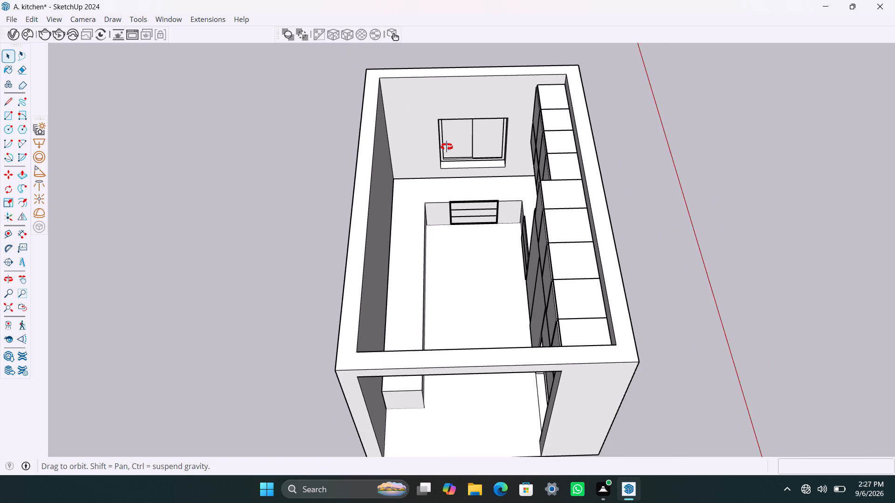
middle_click_drag(447, 147, 440, 152)
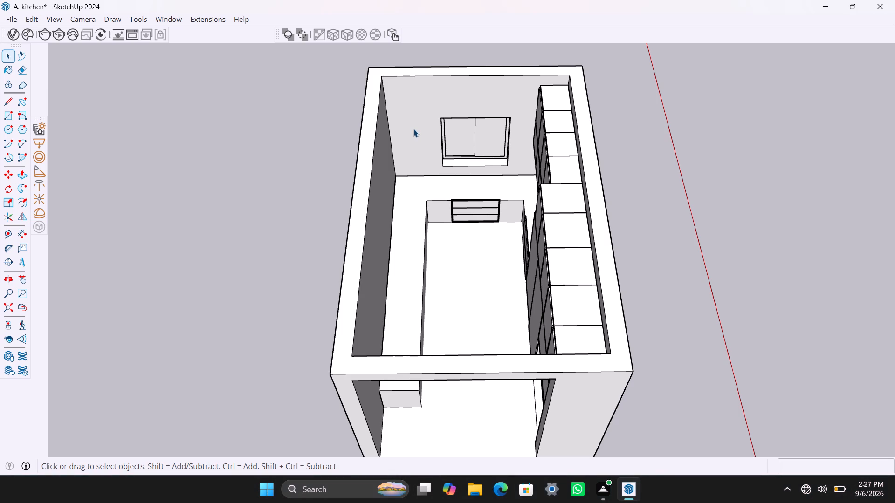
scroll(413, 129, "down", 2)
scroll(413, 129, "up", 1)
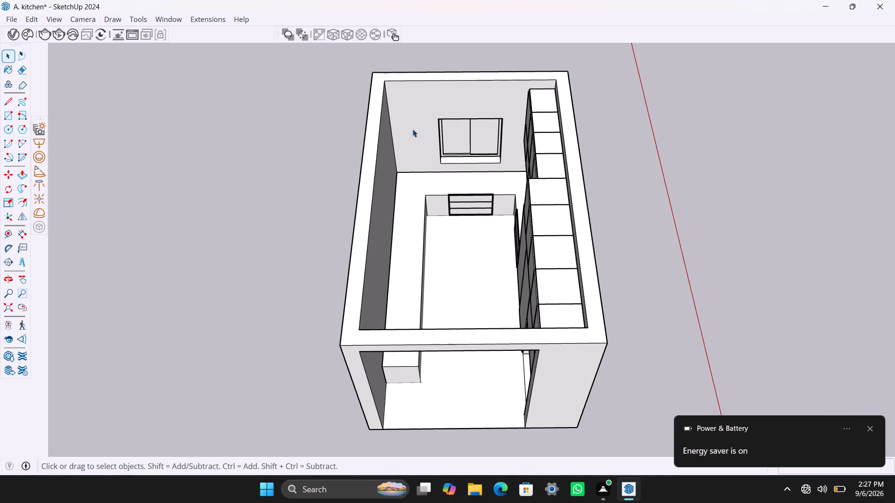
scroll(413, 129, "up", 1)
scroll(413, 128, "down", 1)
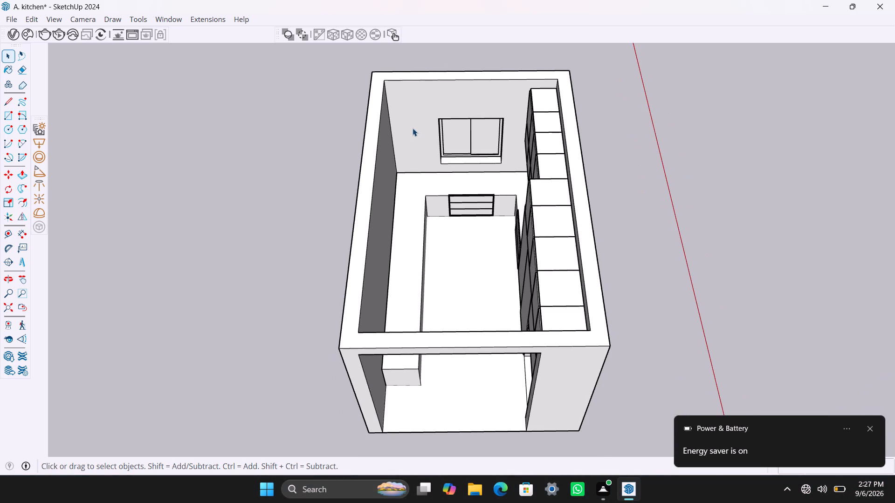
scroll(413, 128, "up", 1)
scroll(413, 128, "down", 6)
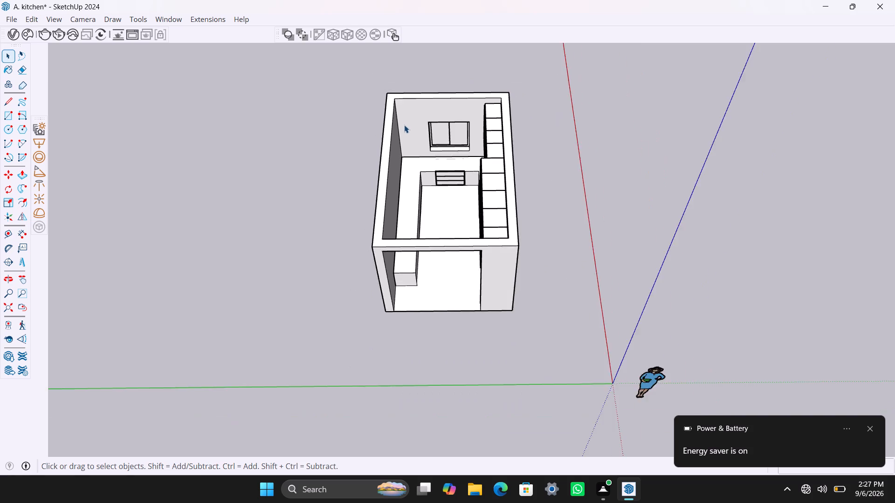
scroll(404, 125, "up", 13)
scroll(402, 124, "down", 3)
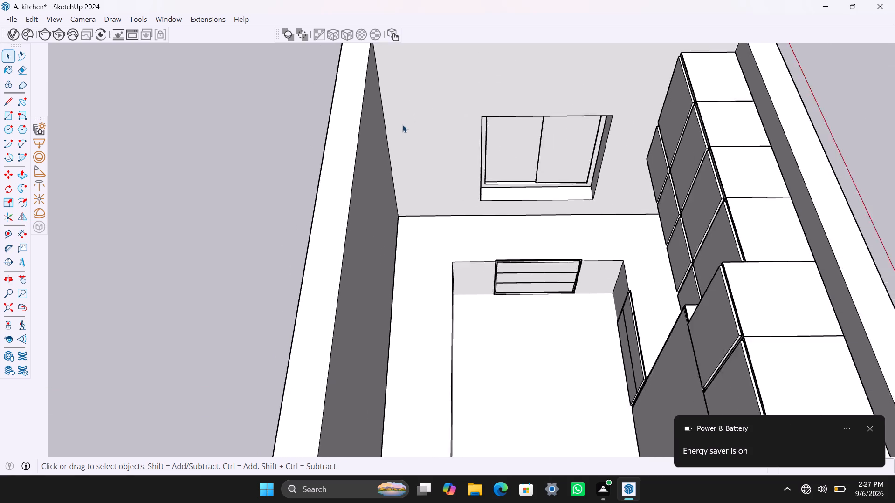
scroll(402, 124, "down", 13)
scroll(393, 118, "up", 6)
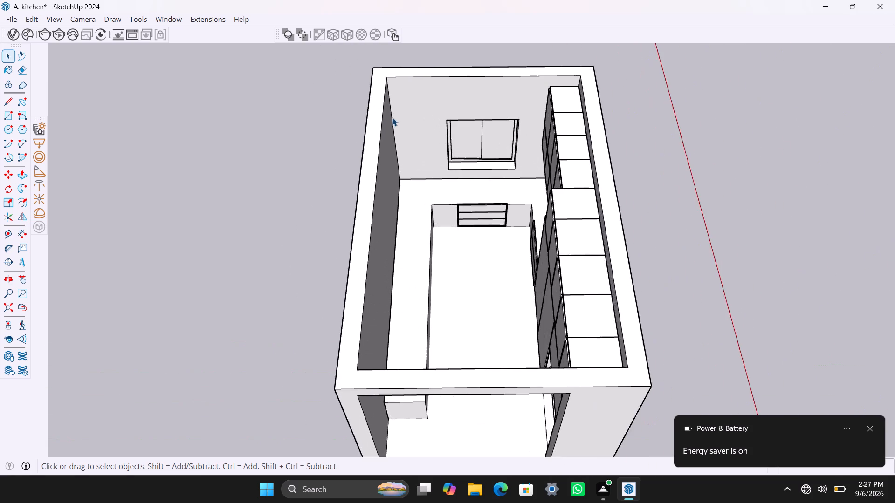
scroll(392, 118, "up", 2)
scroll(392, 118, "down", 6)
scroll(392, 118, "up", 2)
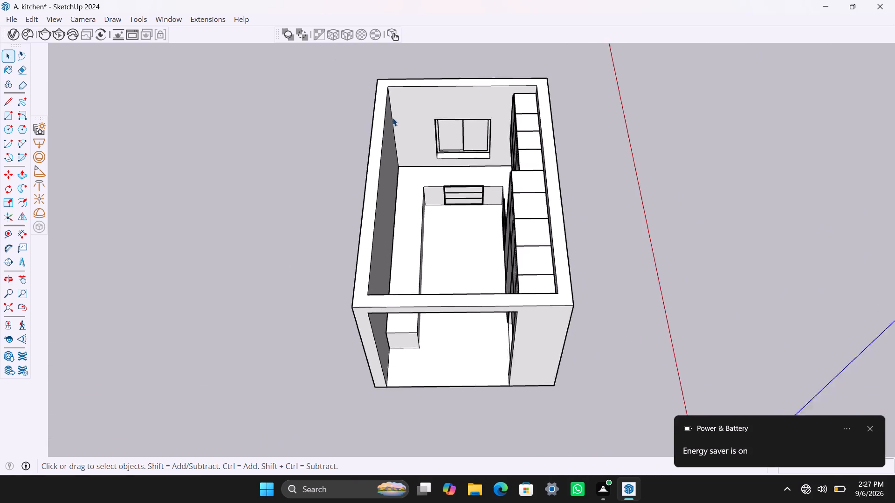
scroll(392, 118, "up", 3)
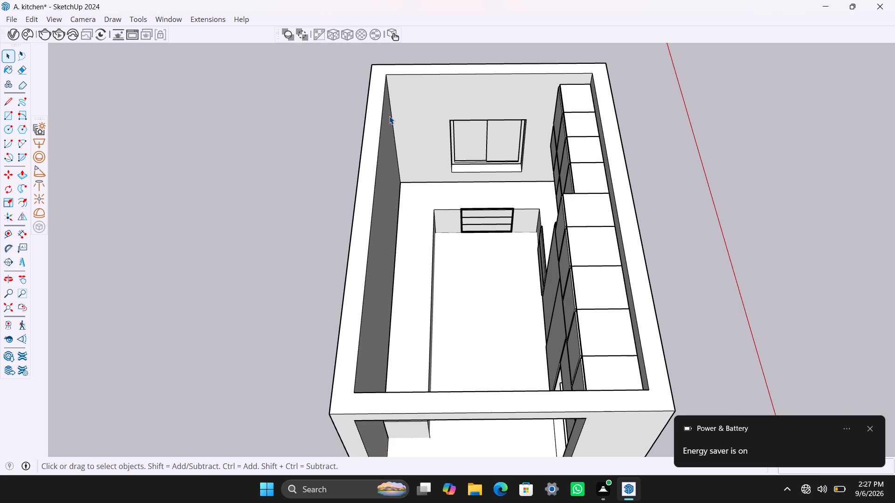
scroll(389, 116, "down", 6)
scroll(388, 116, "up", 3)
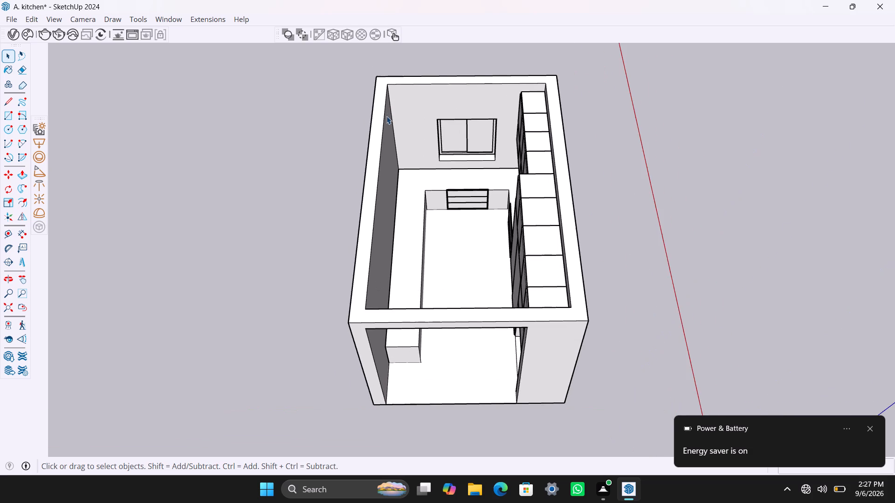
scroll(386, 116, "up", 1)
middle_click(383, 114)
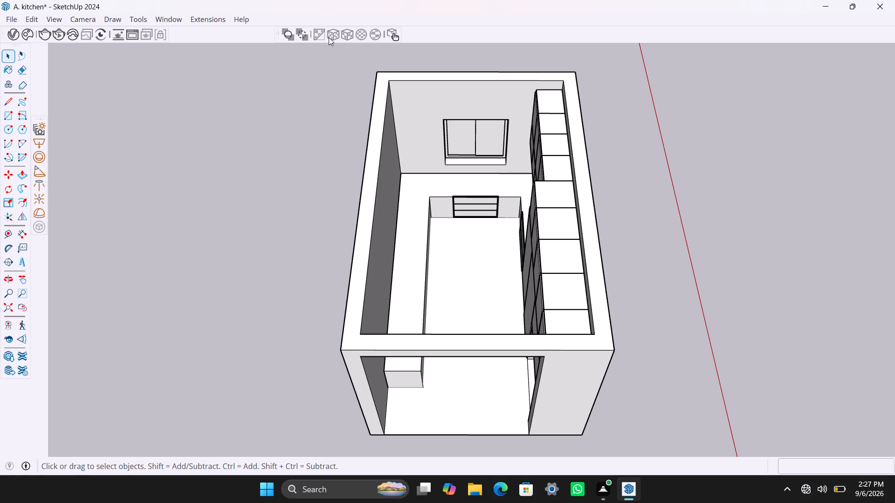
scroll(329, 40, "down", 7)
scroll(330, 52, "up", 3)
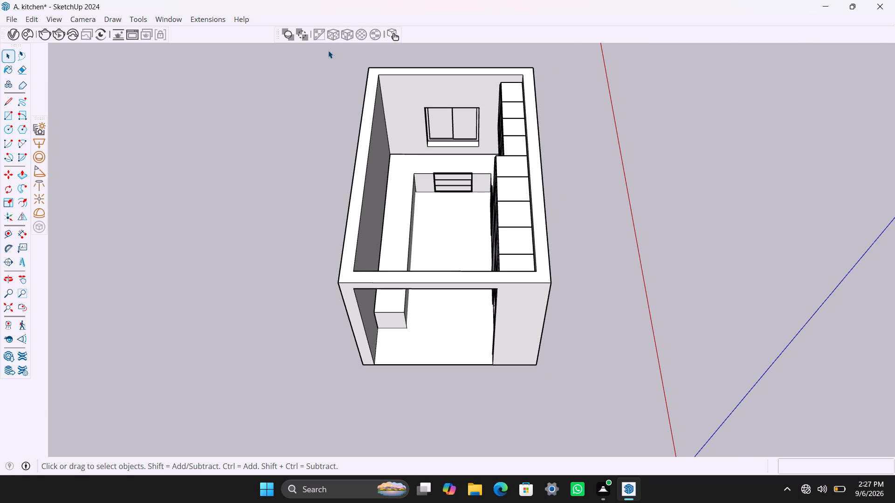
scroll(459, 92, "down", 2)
Examine the long counter, cabinet tops and sliding window from above the outside of the cabinet wall.
middle_click_drag(574, 192, 486, 243)
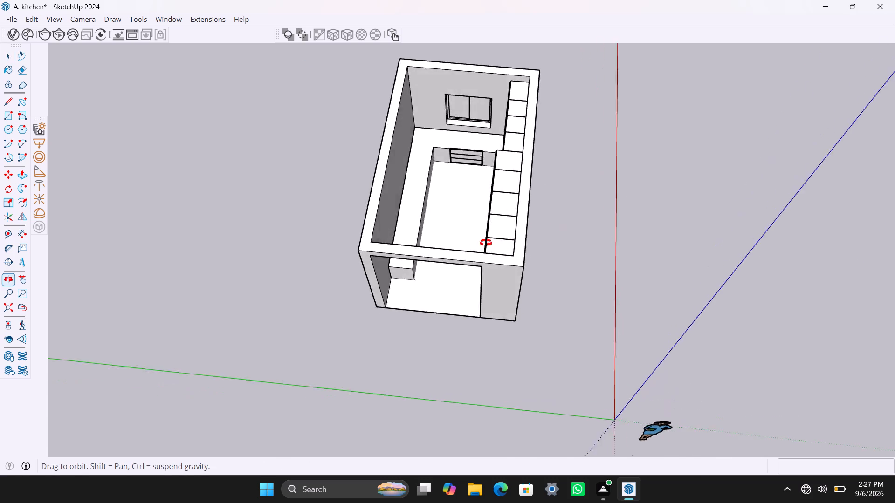
middle_click_drag(486, 243, 367, 258)
scroll(393, 215, "up", 2)
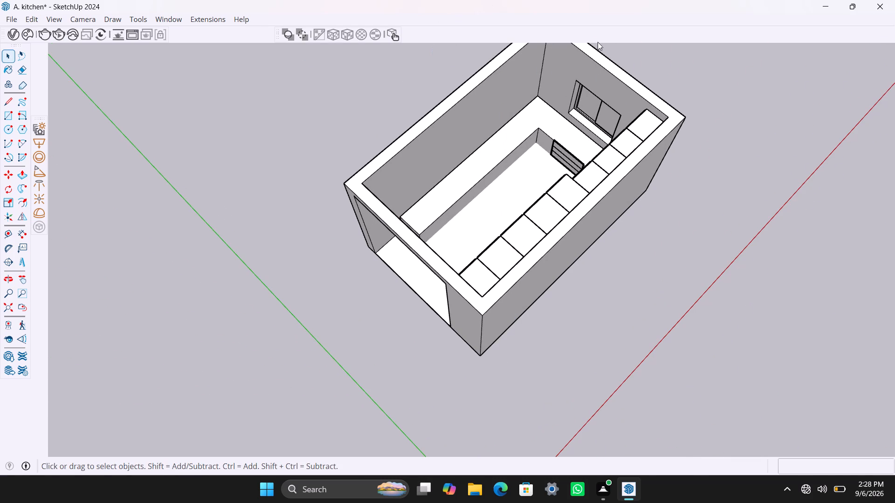
scroll(705, 127, "down", 8)
scroll(678, 164, "up", 5)
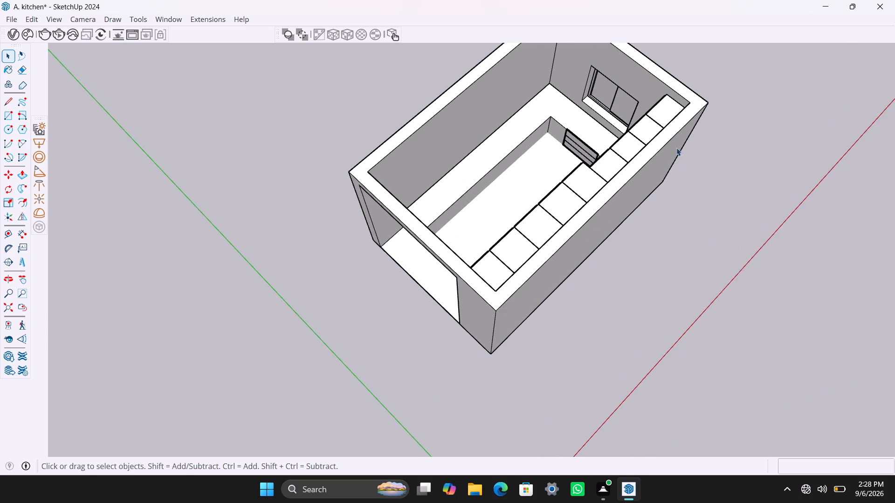
middle_click_drag(675, 146, 523, 29)
scroll(562, 111, "up", 4)
middle_click_drag(551, 198, 597, 230)
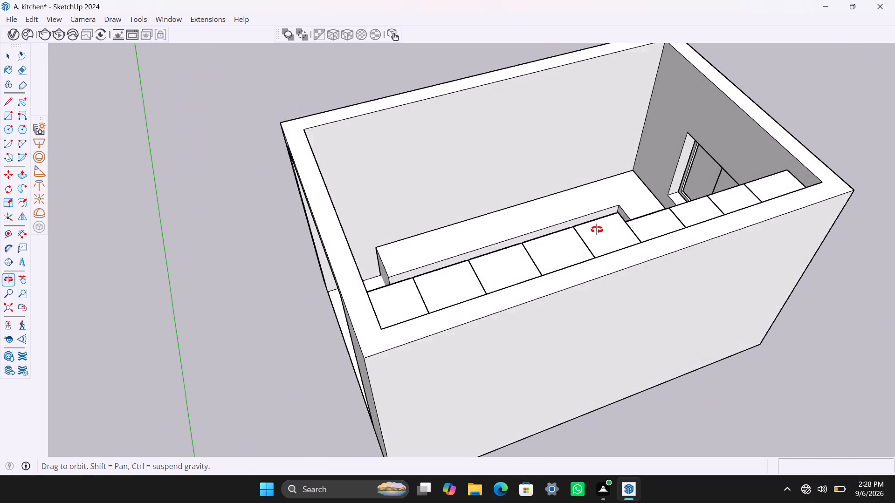
middle_click_drag(597, 230, 598, 231)
scroll(568, 220, "up", 1)
middle_click_drag(565, 218, 592, 230)
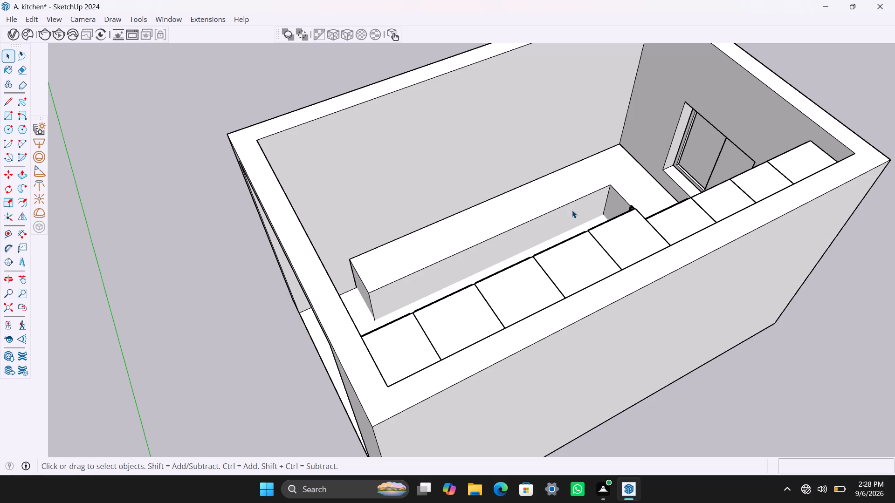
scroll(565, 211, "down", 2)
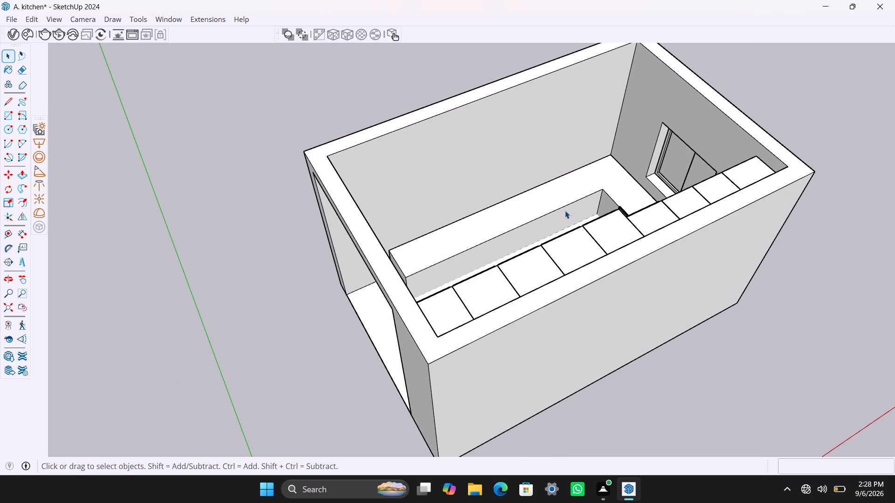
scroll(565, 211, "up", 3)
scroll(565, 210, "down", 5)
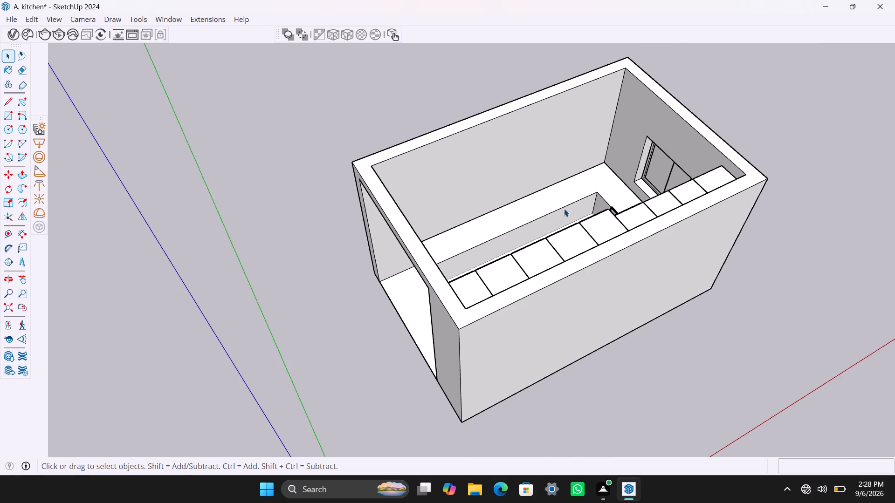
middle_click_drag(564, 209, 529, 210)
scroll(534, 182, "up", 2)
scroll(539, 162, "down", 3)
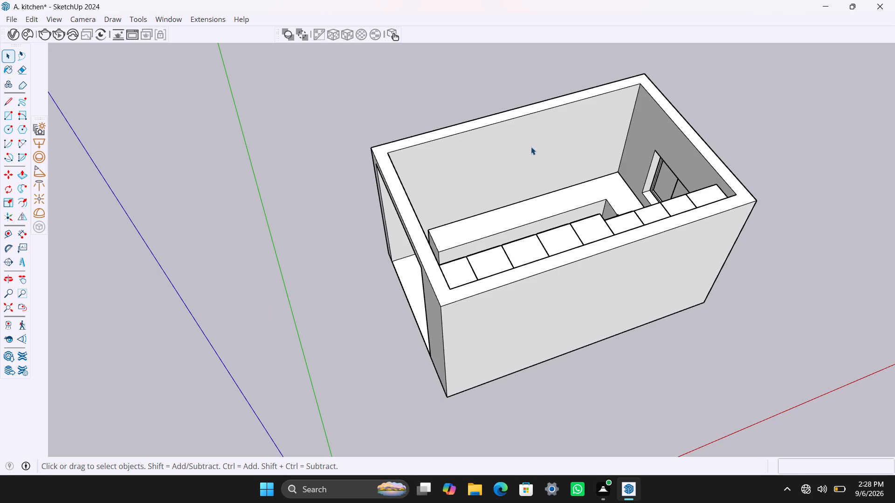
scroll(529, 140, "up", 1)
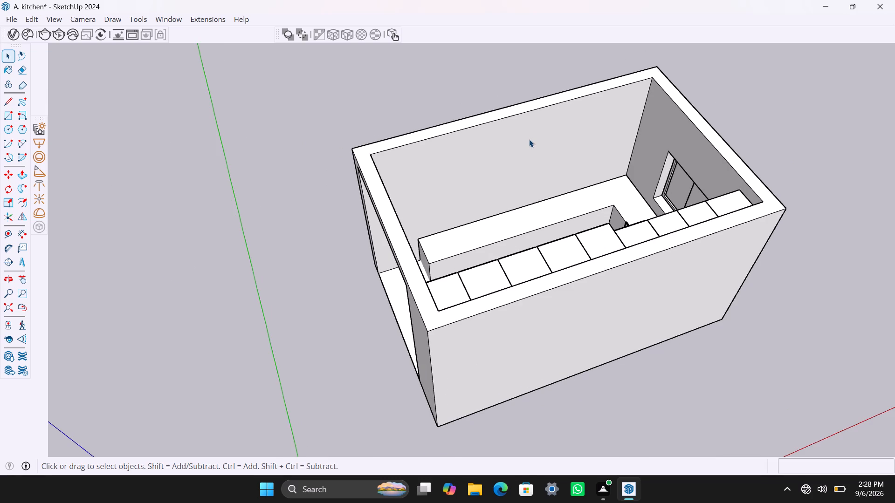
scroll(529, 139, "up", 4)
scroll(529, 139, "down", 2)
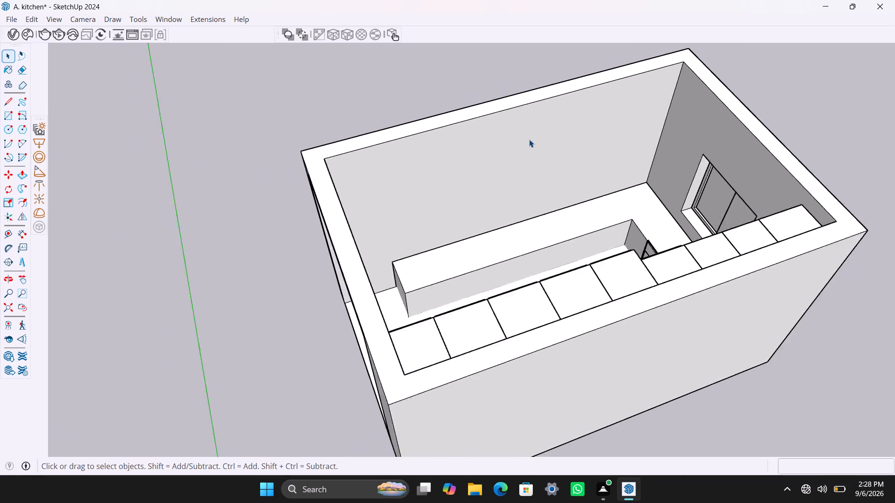
Examine the long counter, cabinet tops and sliding window from above the end-wall opening and the cabinet wall.
scroll(529, 139, "down", 6)
middle_click_drag(529, 139, 681, 159)
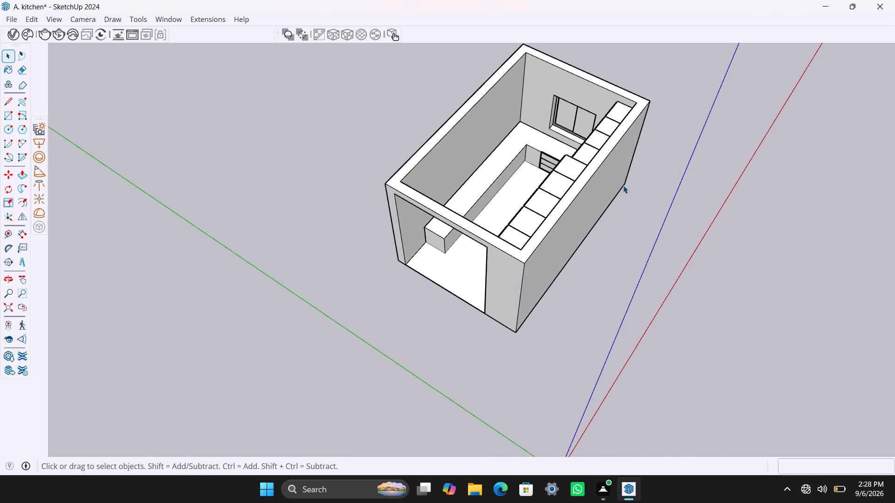
scroll(609, 190, "up", 6)
scroll(551, 186, "down", 6)
middle_click_drag(539, 172, 461, 181)
scroll(496, 129, "up", 3)
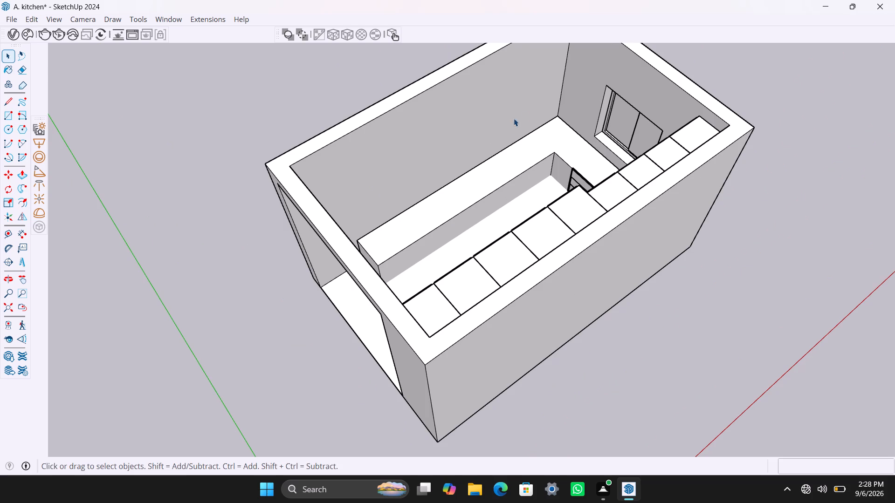
middle_click_drag(529, 108, 506, 132)
scroll(506, 122, "down", 2)
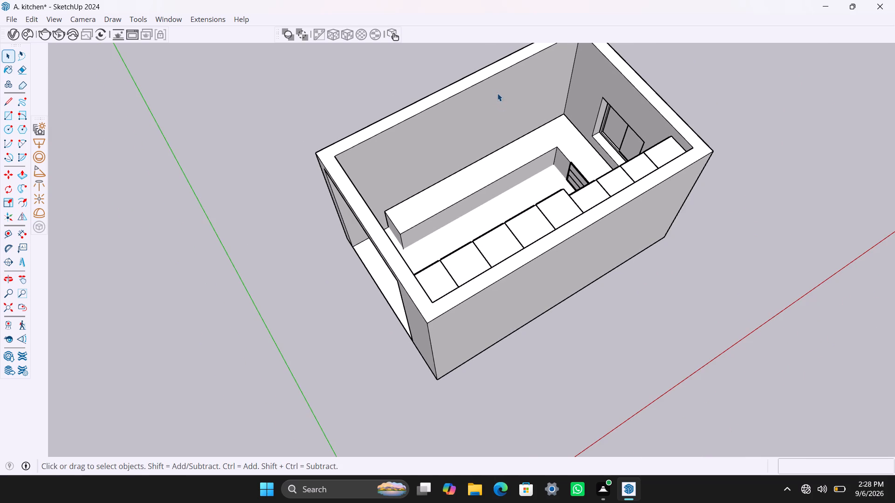
scroll(497, 93, "up", 1)
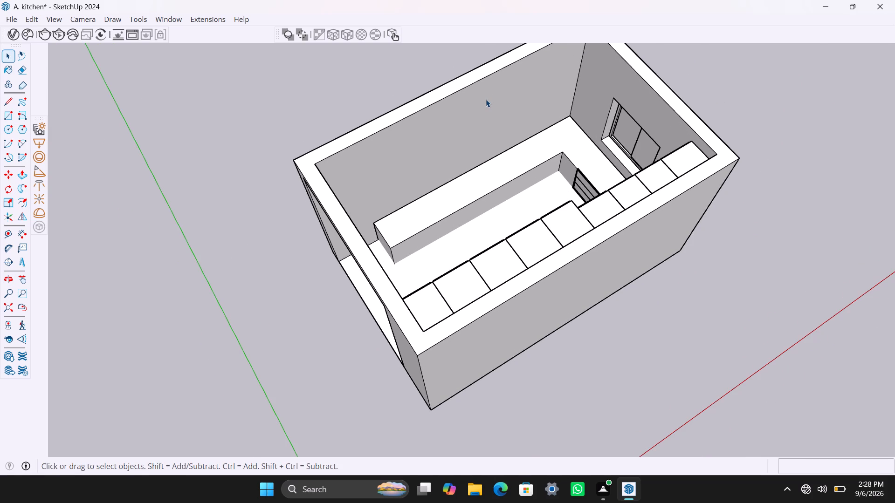
scroll(485, 99, "down", 1)
scroll(485, 99, "up", 1)
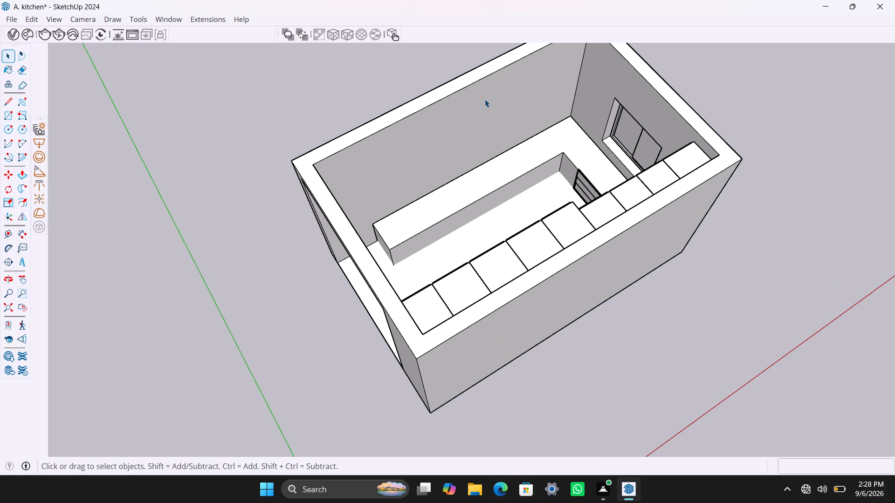
scroll(485, 99, "down", 3)
middle_click_drag(489, 103, 363, 117)
scroll(488, 103, "down", 1)
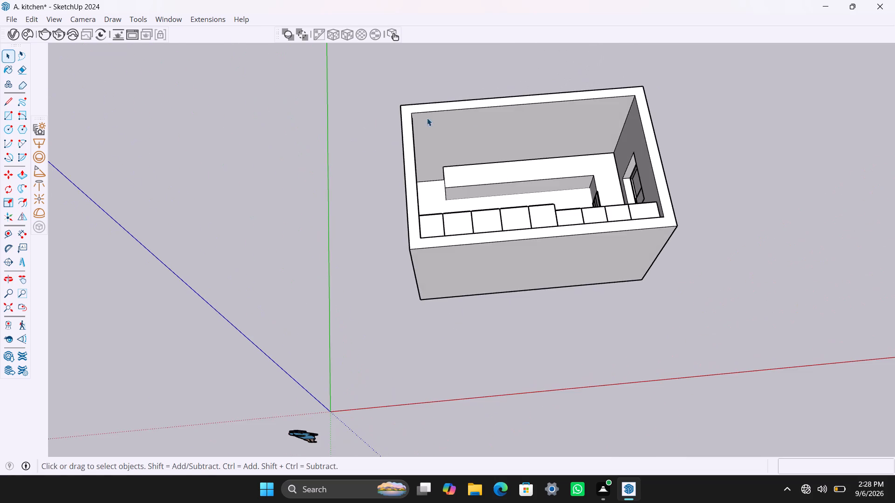
Examine the whole counter and cabinet layout from above the outside of the cabinet wall.
scroll(509, 115, "up", 5)
middle_click_drag(568, 173, 534, 187)
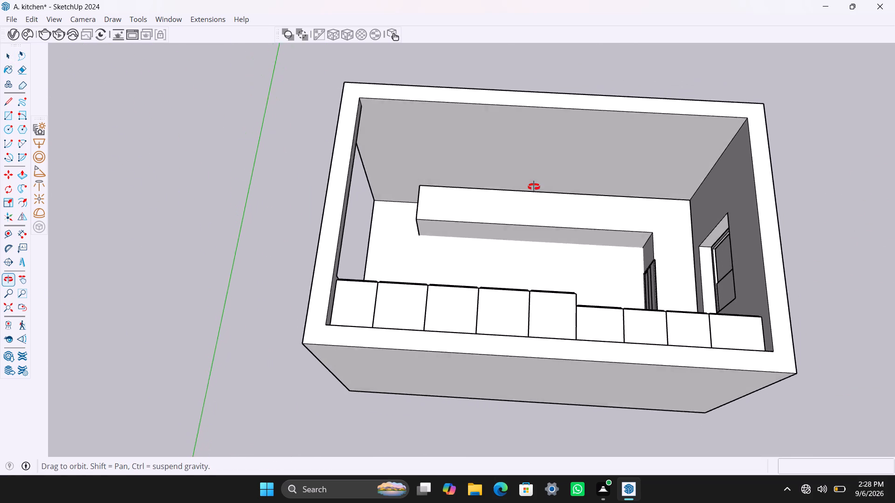
middle_click_drag(534, 187, 541, 196)
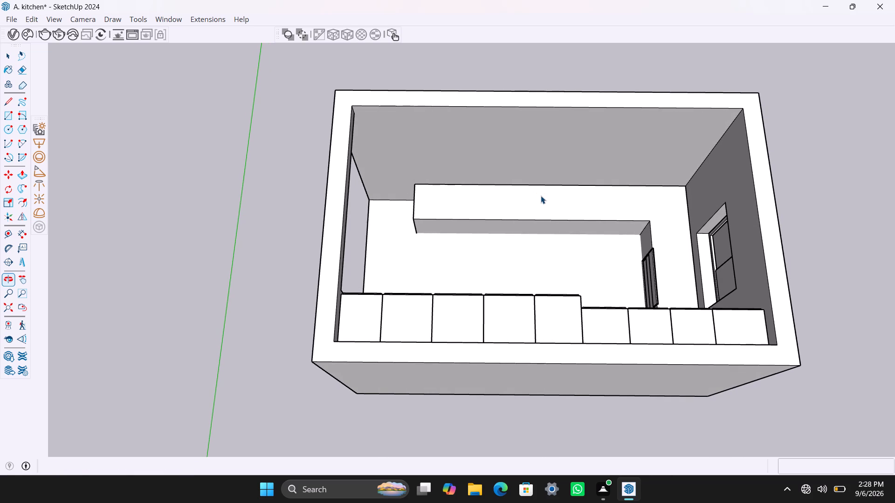
scroll(535, 187, "up", 2)
scroll(512, 138, "down", 6)
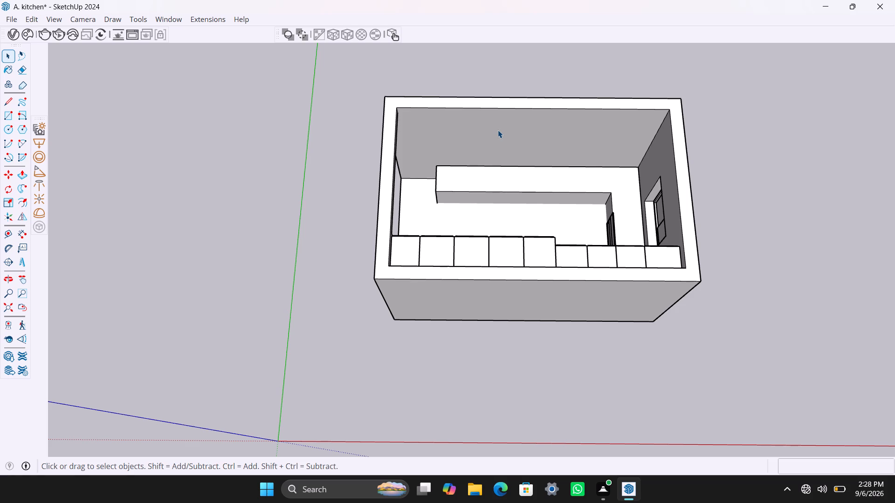
scroll(498, 130, "down", 4)
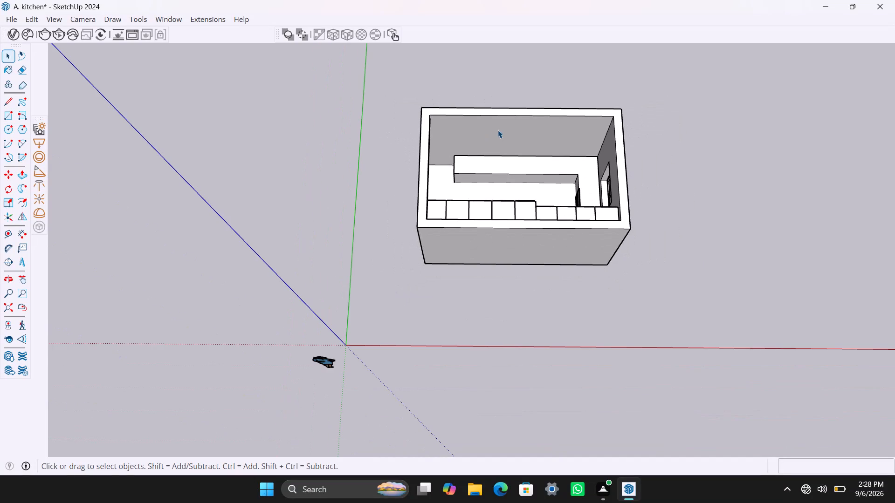
scroll(499, 120, "up", 4)
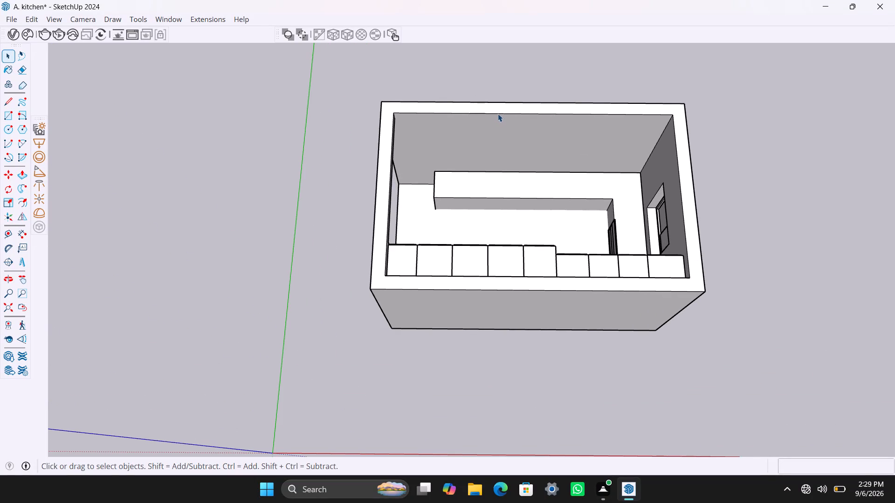
scroll(498, 114, "down", 2)
scroll(498, 114, "up", 3)
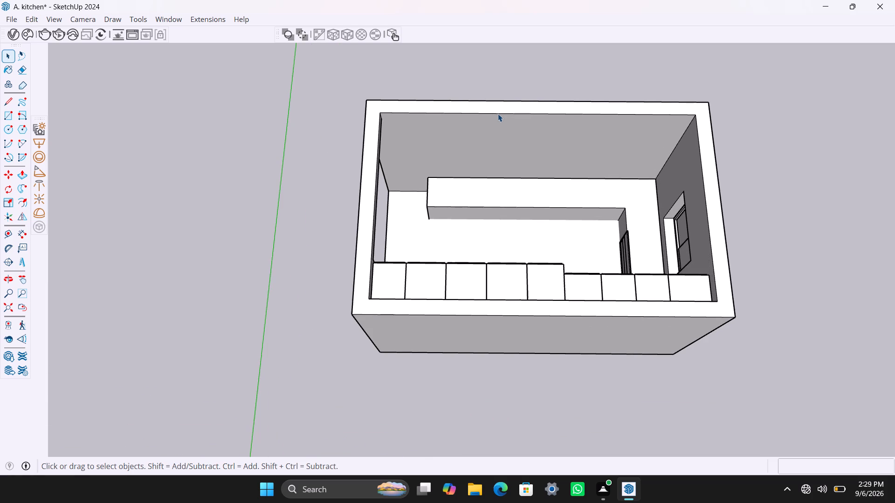
scroll(498, 114, "up", 5)
scroll(498, 114, "down", 6)
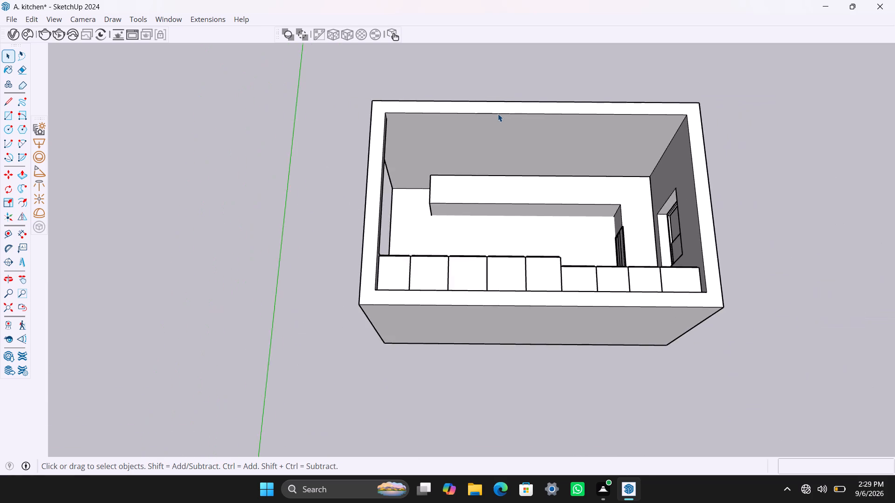
scroll(498, 114, "down", 2)
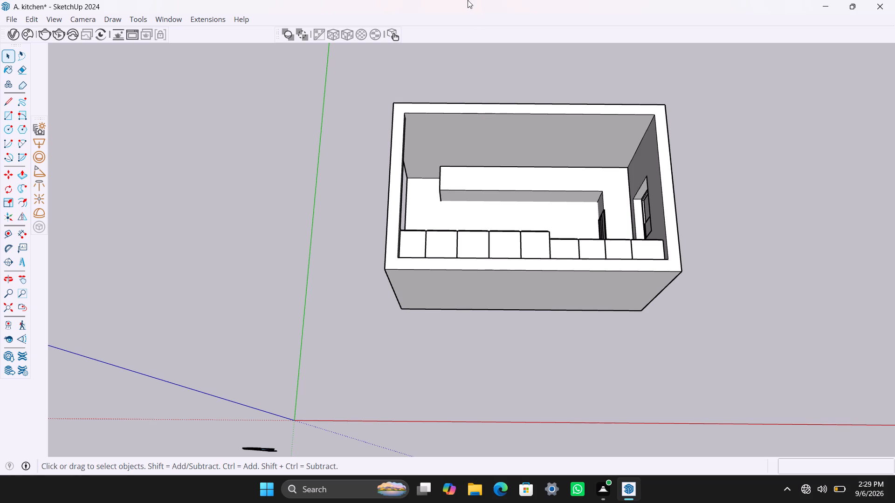
scroll(516, 297, "down", 6)
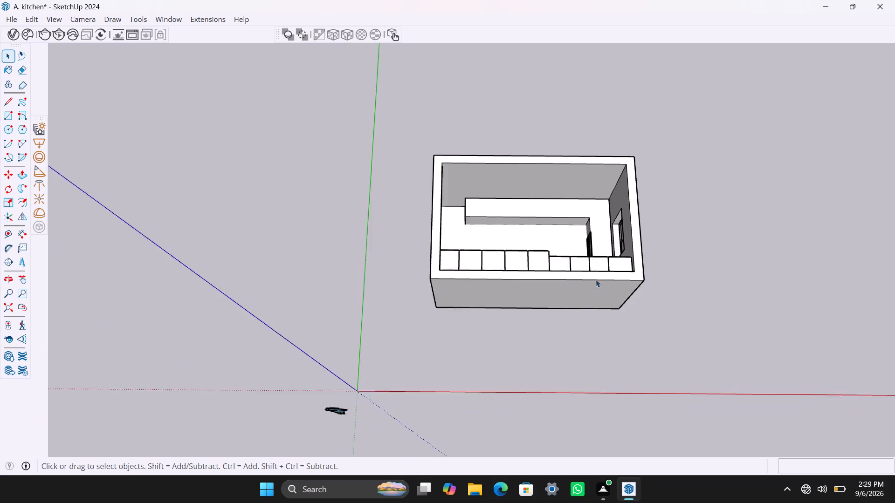
Examine the room layout from above, then the sliding window and walls from outside the window end.
scroll(649, 248, "up", 6)
middle_click_drag(675, 248, 608, 254)
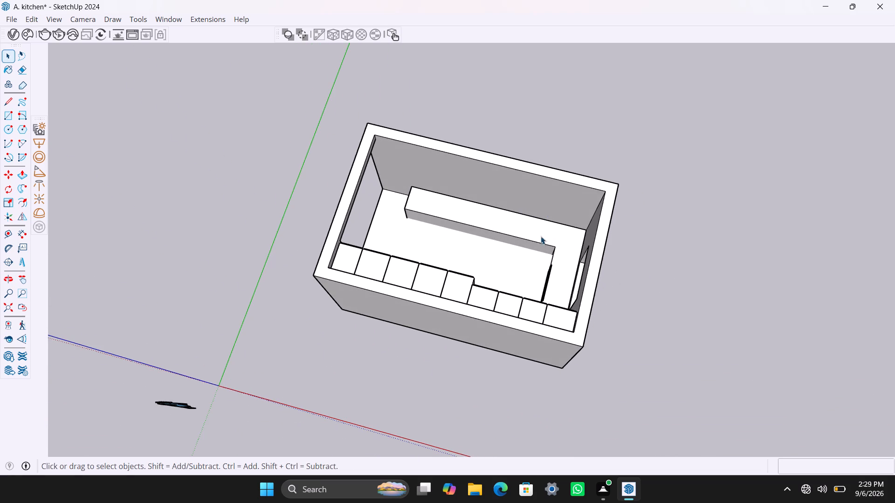
scroll(571, 254, "up", 3)
middle_click_drag(674, 281, 643, 283)
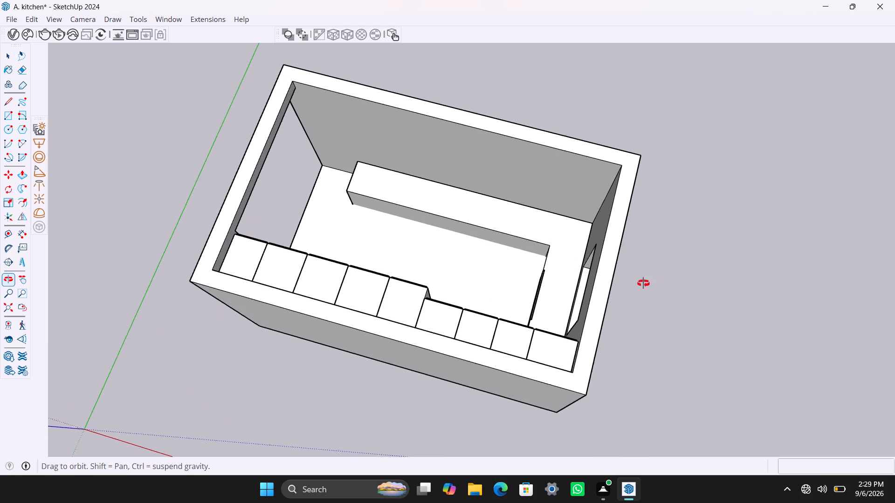
middle_click_drag(643, 283, 588, 291)
scroll(601, 199, "up", 3)
scroll(601, 199, "down", 6)
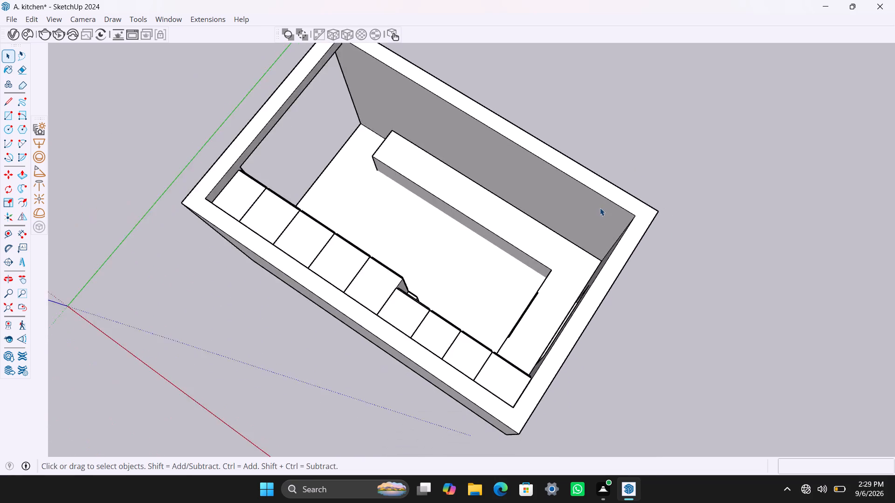
middle_click_drag(619, 218, 433, 52)
scroll(468, 217, "up", 3)
middle_click_drag(469, 237, 471, 238)
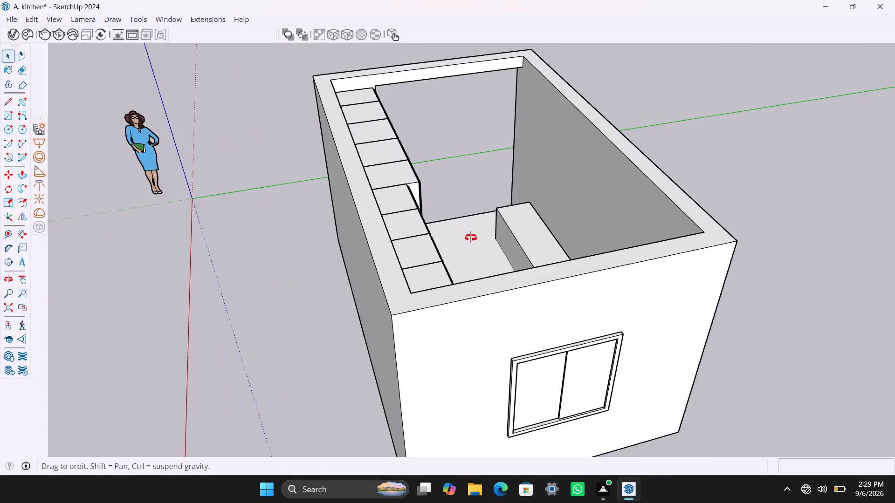
middle_click_drag(471, 238, 570, 186)
scroll(548, 202, "up", 3)
scroll(544, 190, "down", 5)
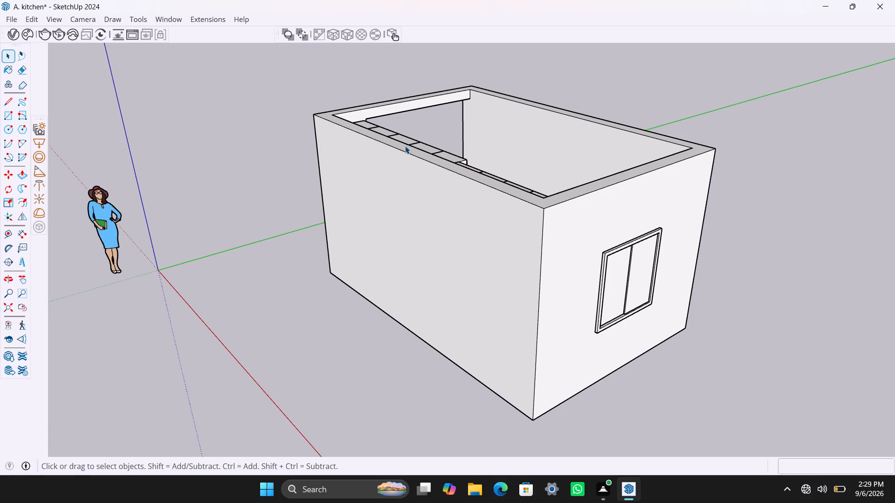
scroll(395, 113, "down", 6)
scroll(393, 86, "up", 3)
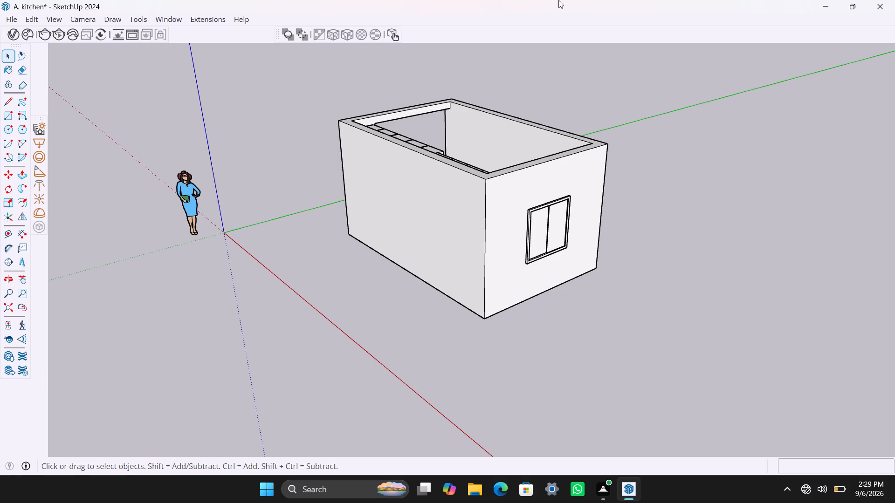
scroll(666, 194, "down", 5)
middle_click_drag(665, 173, 466, 313)
scroll(514, 262, "up", 3)
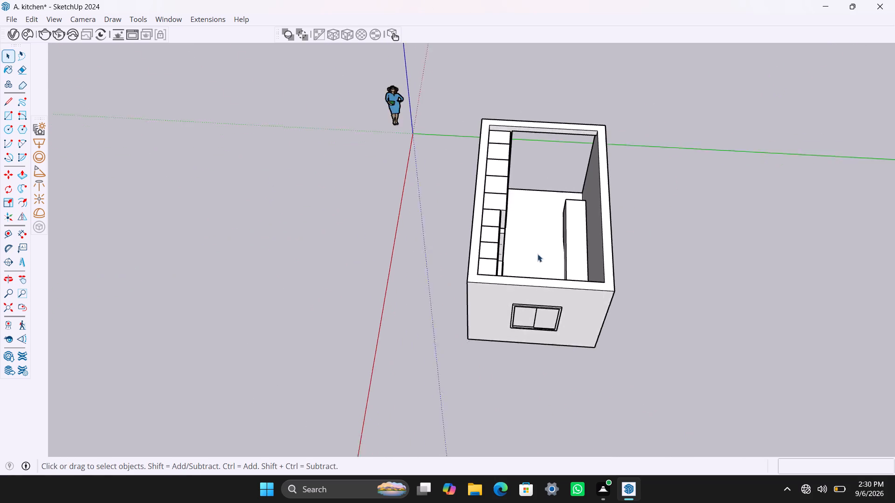
Examine the upper and tall cabinet fronts from above the wall opposite the cabinets.
scroll(537, 254, "up", 5)
middle_click_drag(663, 265, 304, 234)
scroll(427, 237, "down", 5)
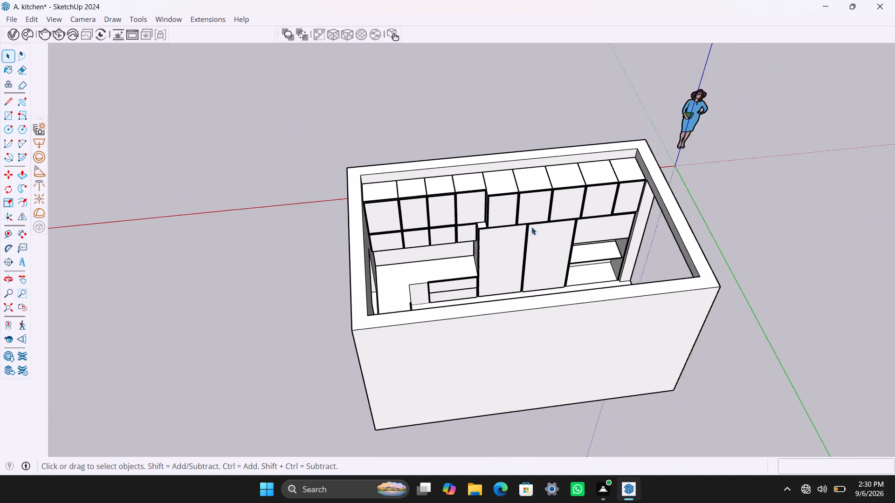
scroll(534, 226, "up", 6)
middle_click_drag(530, 231, 523, 154)
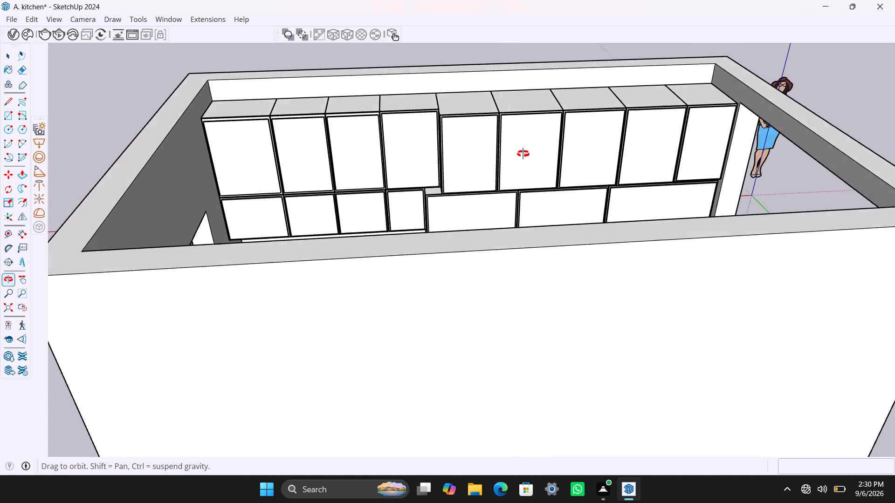
middle_click_drag(523, 154, 539, 188)
scroll(479, 198, "up", 5)
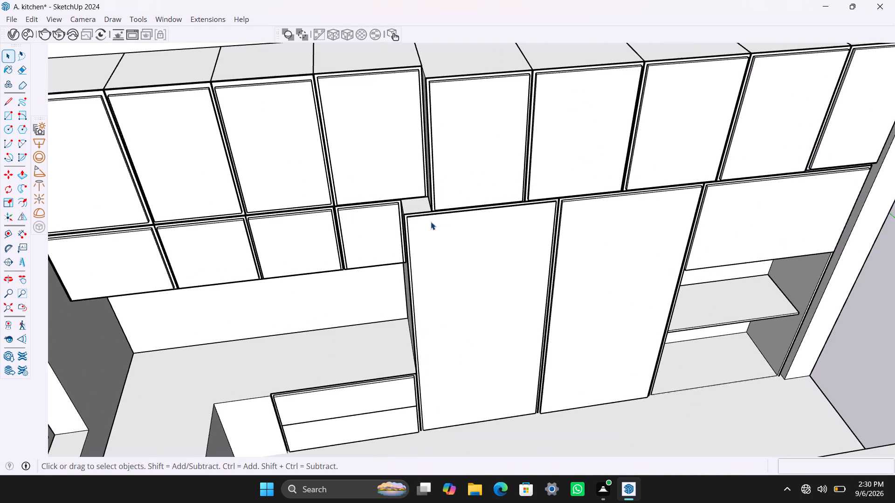
scroll(431, 222, "up", 4)
middle_click_drag(427, 218, 396, 197)
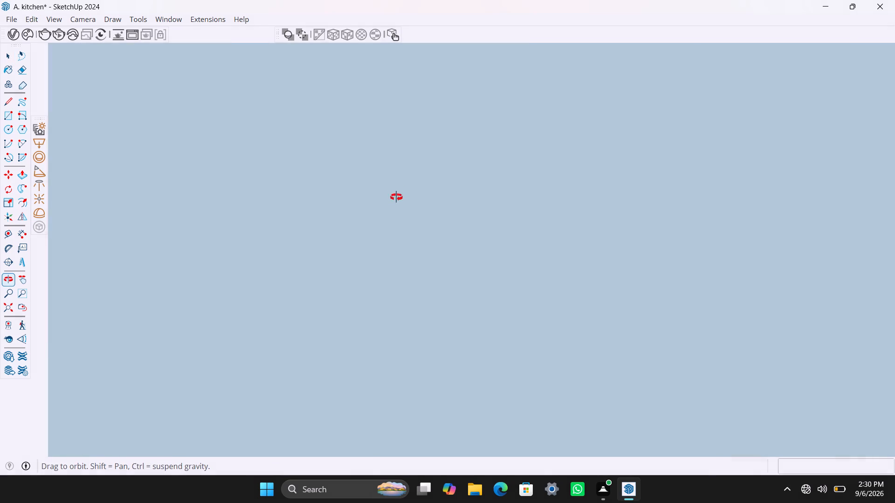
middle_click_drag(396, 197, 390, 209)
scroll(374, 177, "down", 12)
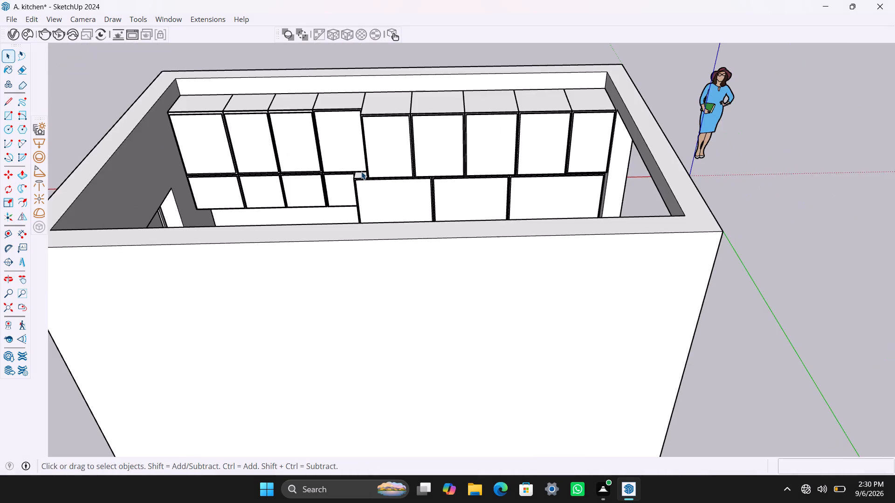
scroll(361, 171, "down", 5)
scroll(362, 166, "up", 2)
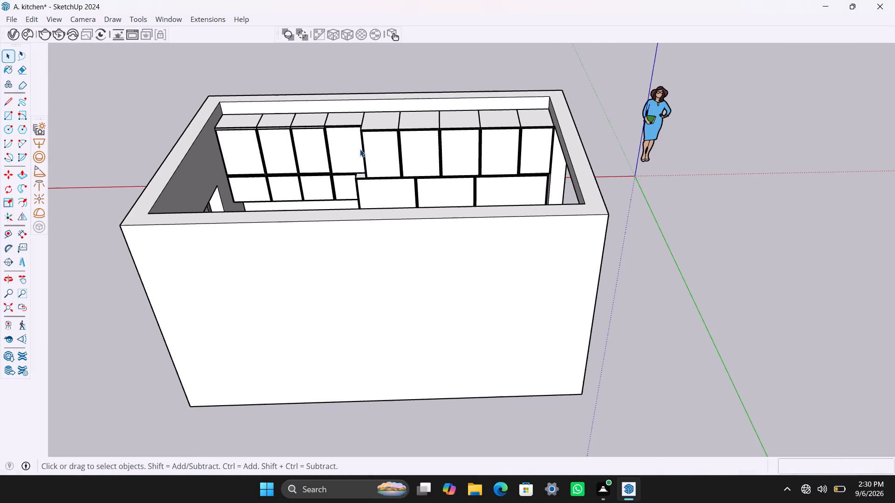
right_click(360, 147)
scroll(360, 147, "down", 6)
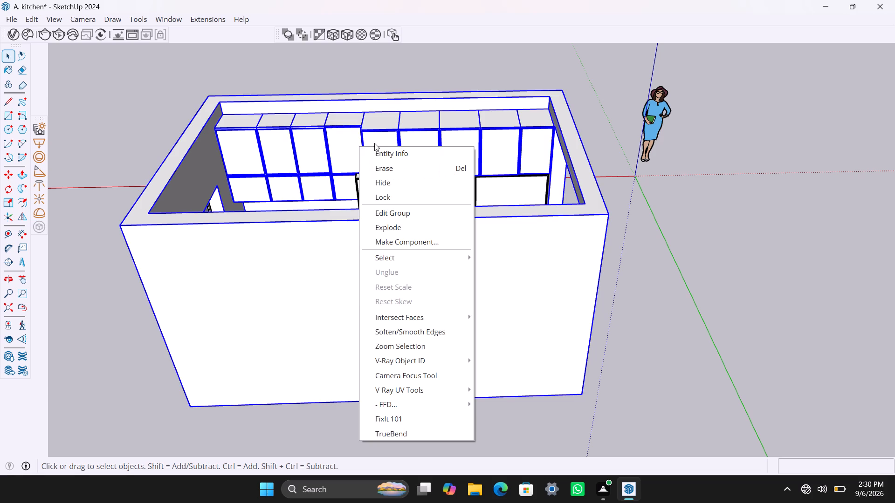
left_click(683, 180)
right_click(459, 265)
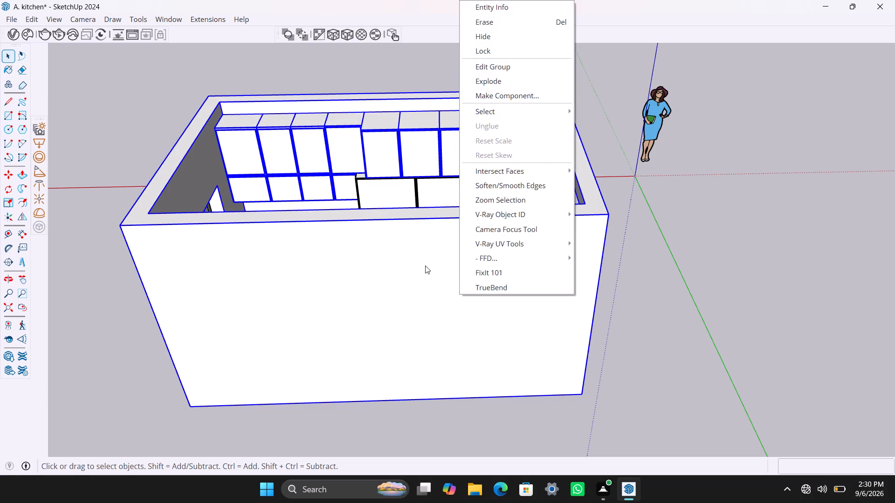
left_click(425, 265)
Check which parts are grouped together by selecting the window wall, drawer units, counter and upper cabinets in turn.
scroll(498, 251, "down", 4)
middle_click_drag(527, 277, 265, 301)
scroll(370, 185, "up", 4)
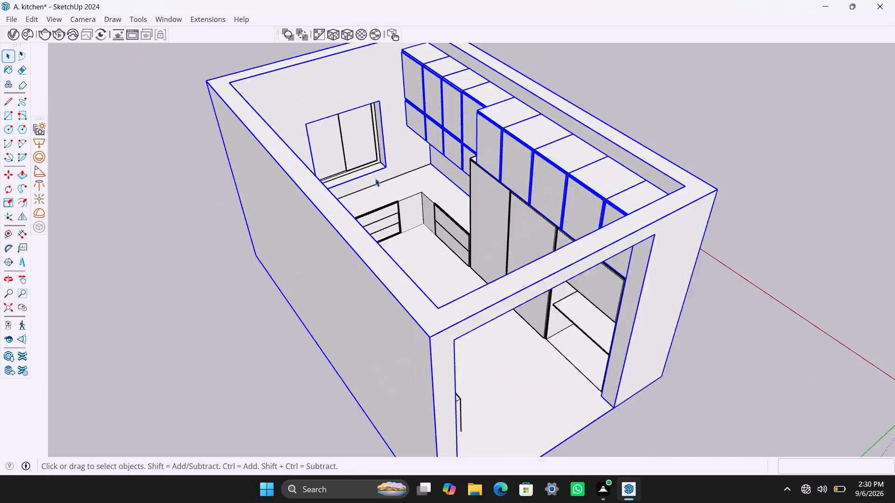
scroll(375, 178, "up", 5)
left_click(325, 134)
left_click(378, 250)
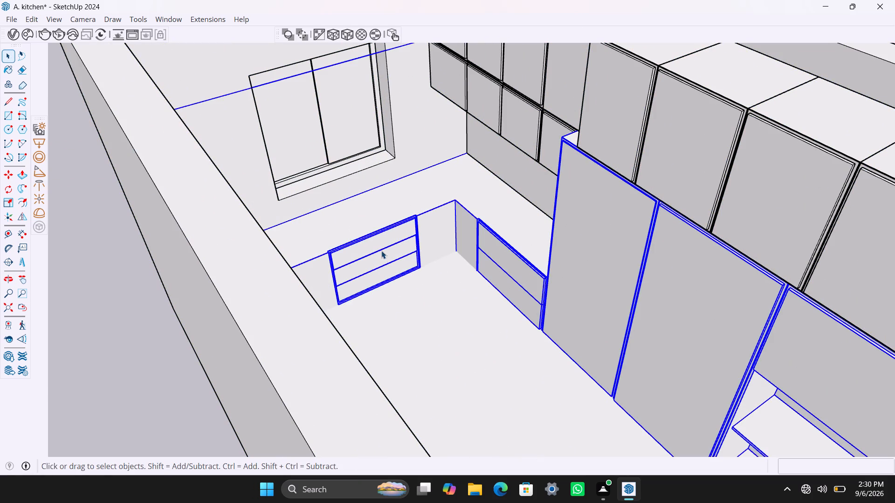
left_click(524, 184)
left_click(532, 135)
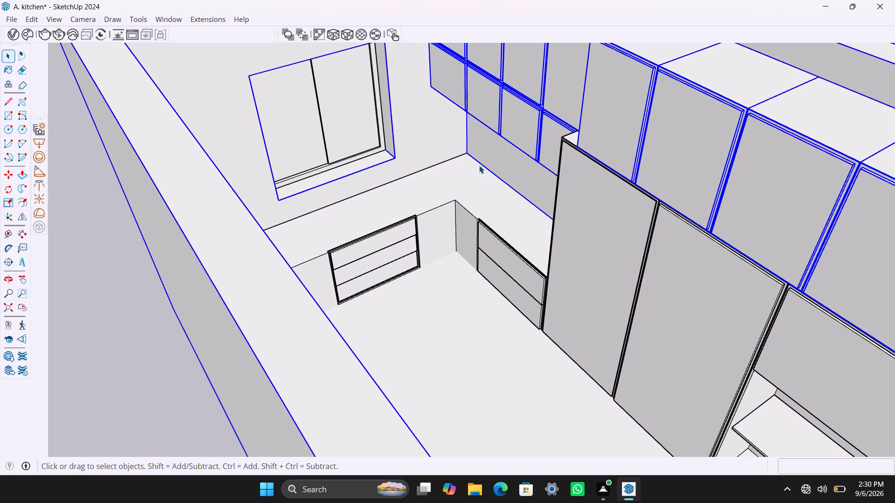
left_click(361, 140)
scroll(370, 247, "down", 4)
left_click(396, 243)
left_click(429, 224)
left_click_drag(514, 169, 518, 168)
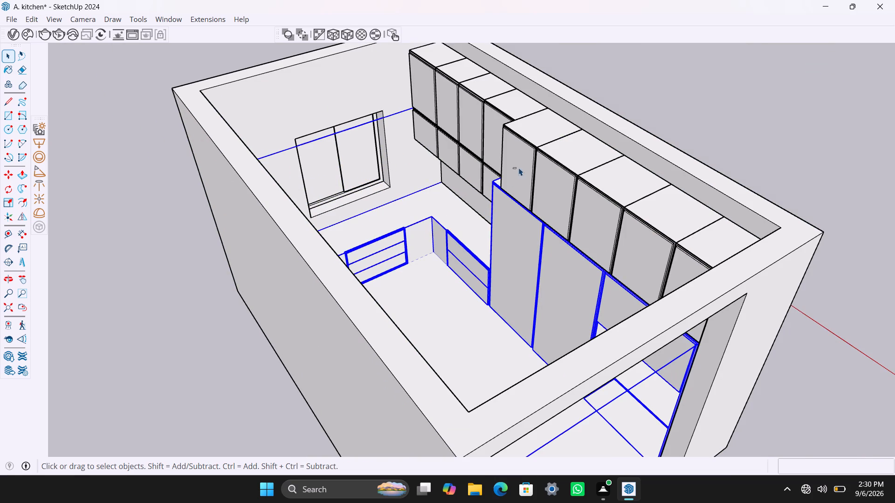
left_click(478, 155)
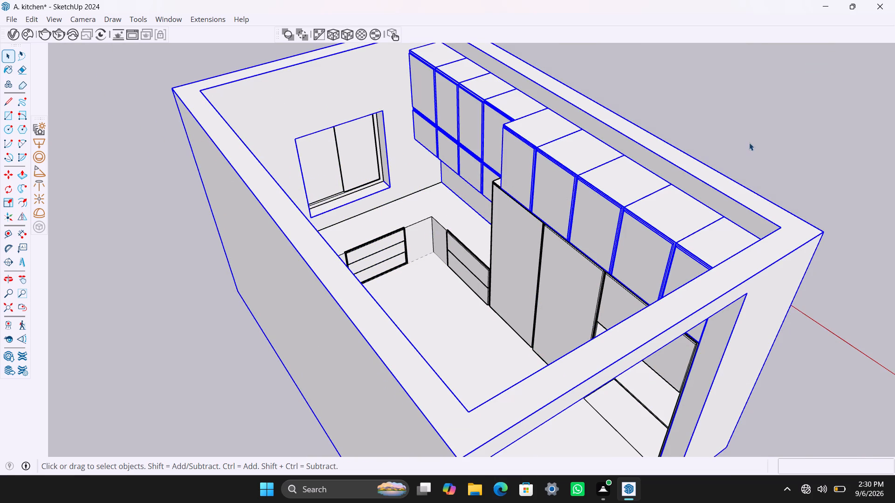
Clear the selection and examine the counter and upper cabinet tops from above the outside of the cabinet wall.
left_click(750, 142)
scroll(740, 278, "down", 4)
middle_click_drag(750, 267, 192, 265)
scroll(745, 271, "down", 1)
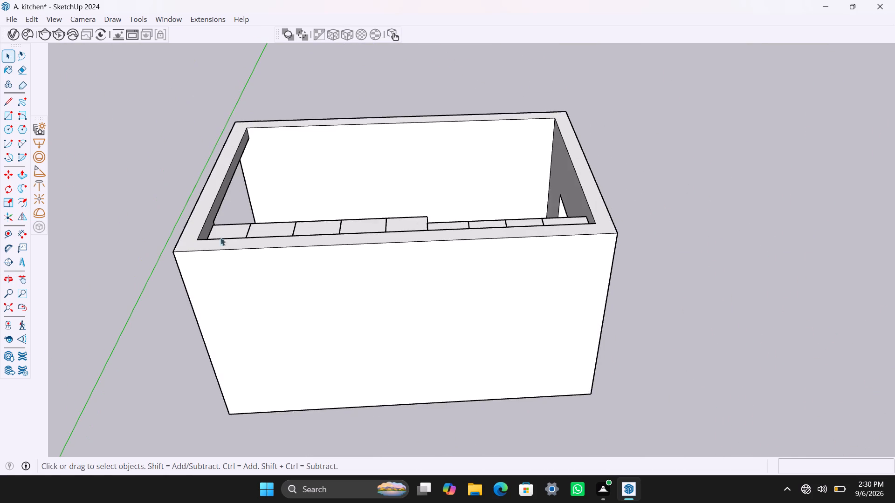
scroll(275, 162, "up", 4)
middle_click_drag(329, 164, 310, 225)
scroll(353, 224, "down", 3)
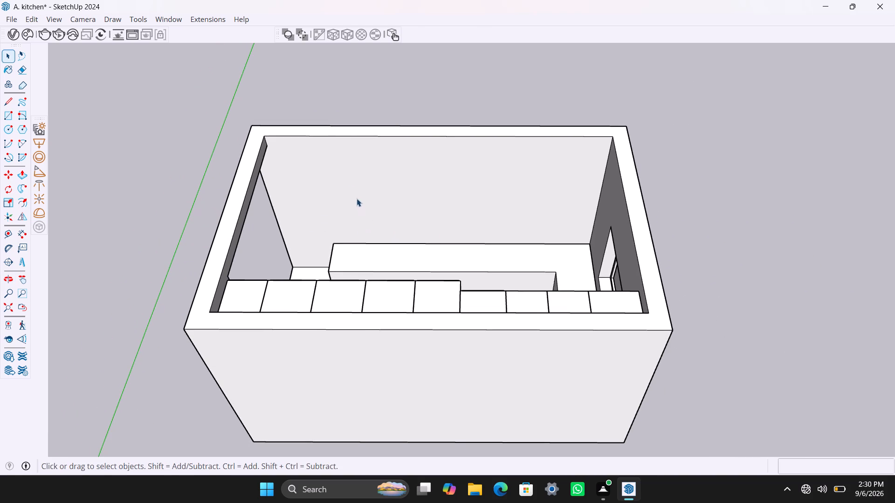
scroll(337, 169, "up", 1)
scroll(337, 168, "down", 1)
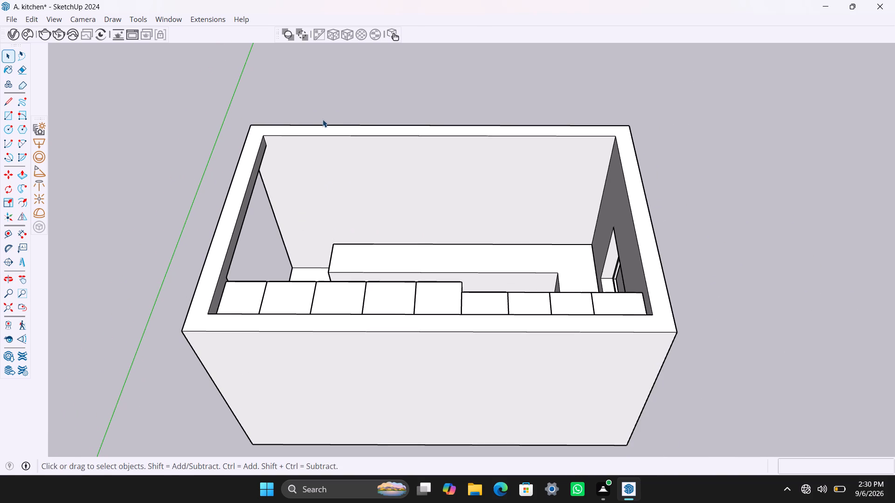
scroll(322, 119, "down", 1)
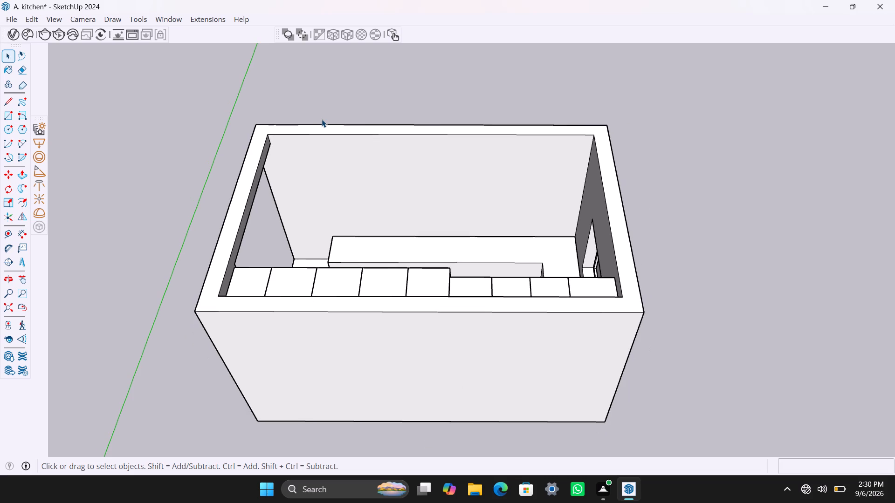
scroll(322, 119, "up", 1)
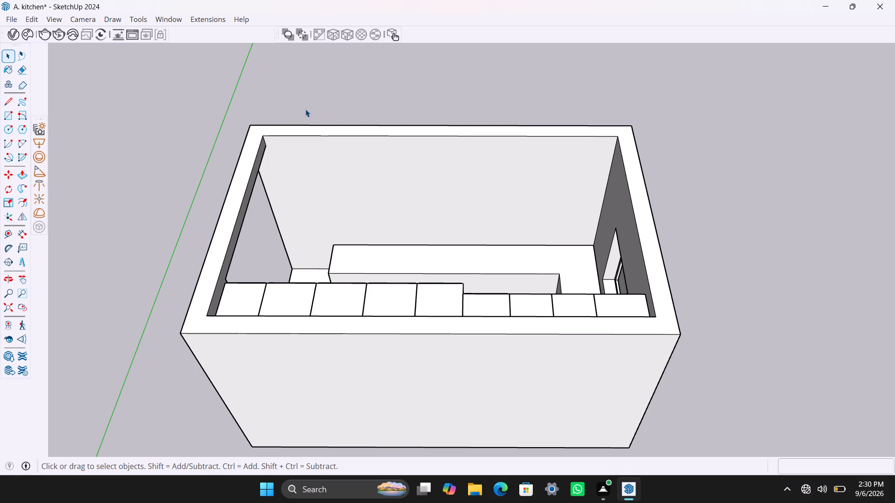
scroll(254, 304, "down", 5)
Examine the tall cabinets, drawer units, counter and sliding window through the end-wall opening.
middle_click_drag(305, 270, 724, 249)
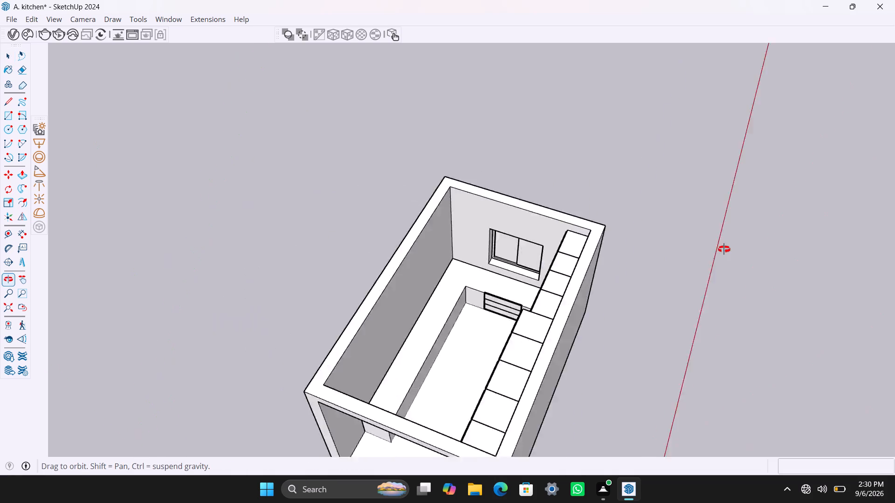
middle_click_drag(724, 249, 803, 210)
scroll(635, 257, "up", 5)
middle_click_drag(589, 344, 678, 245)
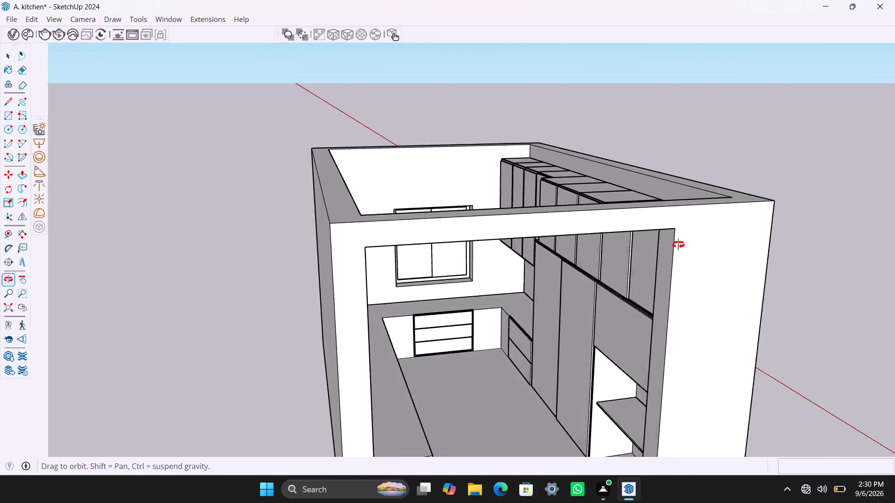
middle_click_drag(678, 245, 622, 248)
scroll(602, 215, "down", 8)
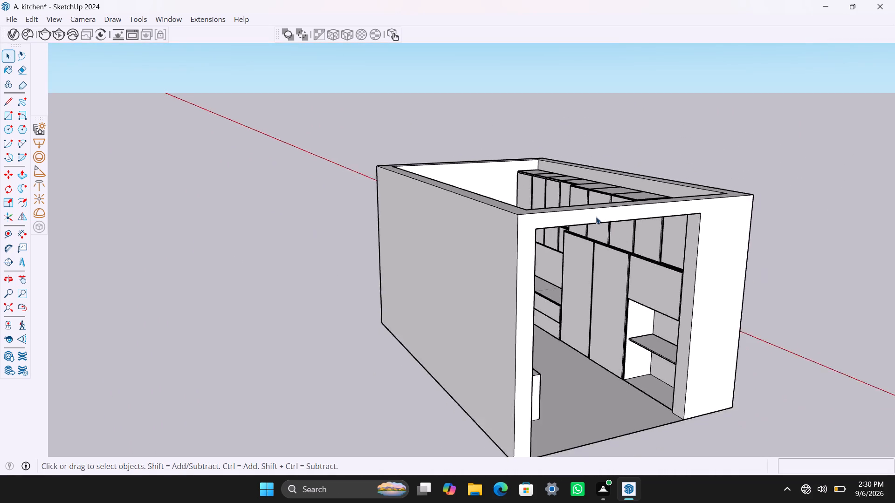
scroll(600, 226, "up", 1)
middle_click_drag(604, 251, 493, 272)
scroll(585, 251, "up", 5)
middle_click_drag(598, 328, 622, 239)
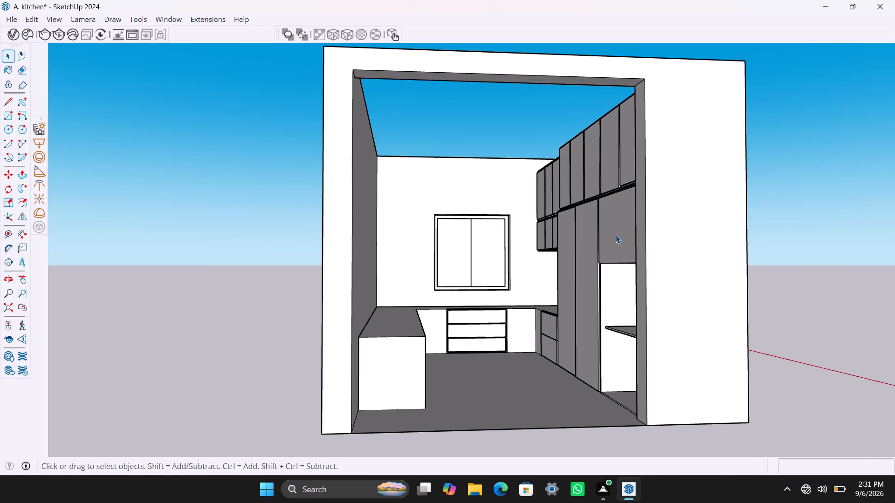
scroll(645, 237, "down", 13)
Examine the whole room from above the opening end and around the outside of the cabinet wall.
middle_click_drag(577, 292, 540, 422)
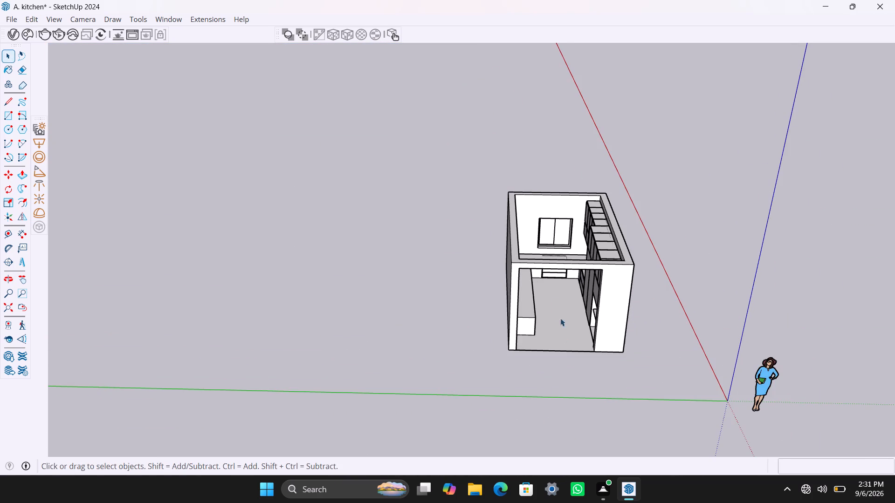
scroll(549, 287, "up", 2)
middle_click_drag(558, 280, 518, 300)
scroll(518, 300, "up", 1)
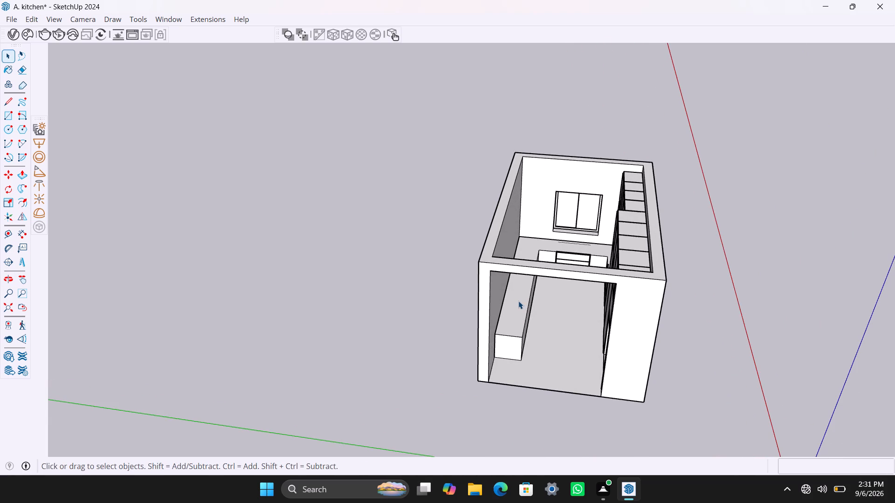
scroll(560, 324, "down", 7)
middle_click_drag(672, 310, 600, 326)
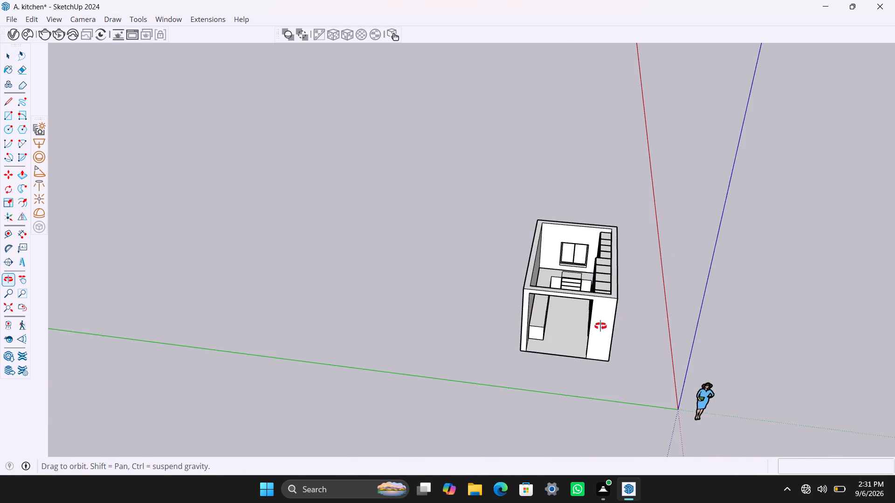
middle_click_drag(600, 326, 472, 360)
scroll(516, 299, "up", 7)
middle_click_drag(593, 375, 498, 157)
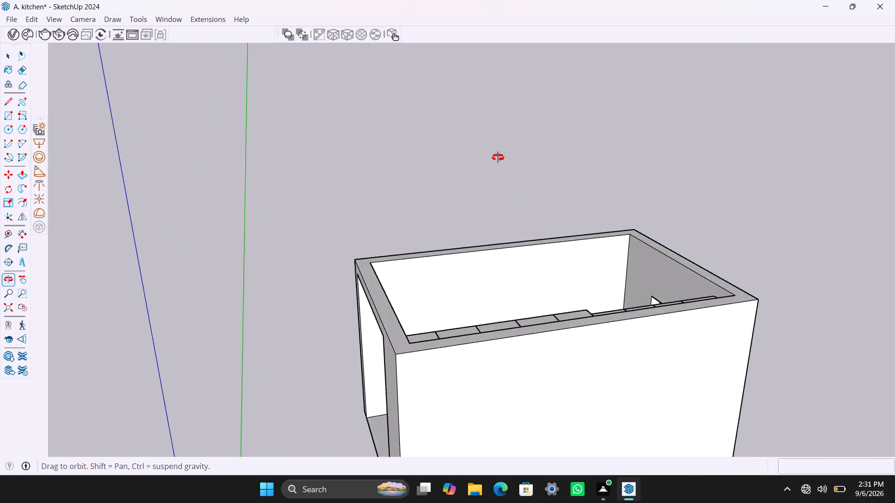
middle_click_drag(498, 157, 852, 156)
scroll(747, 272, "up", 5)
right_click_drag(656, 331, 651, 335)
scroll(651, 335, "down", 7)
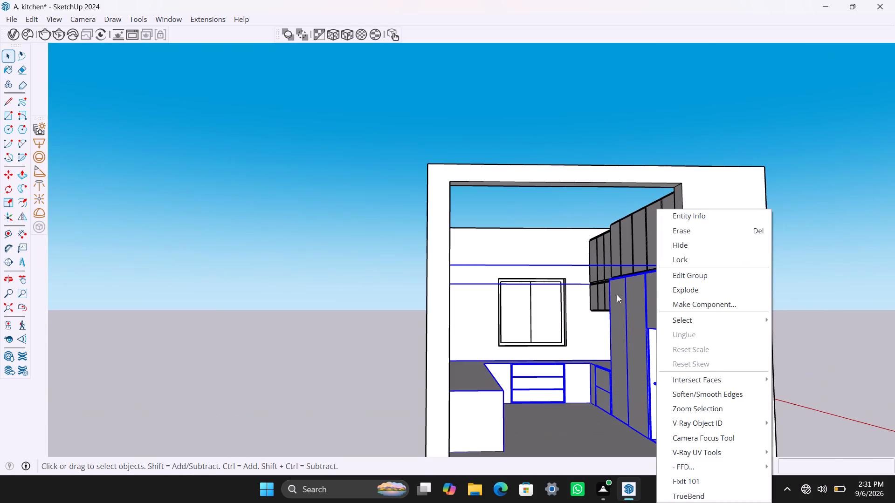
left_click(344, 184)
Examine the counter, drawer unit, window and upper cabinet tops from above the end-wall opening.
scroll(528, 277, "down", 6)
scroll(523, 237, "down", 1)
middle_click_drag(527, 239, 515, 421)
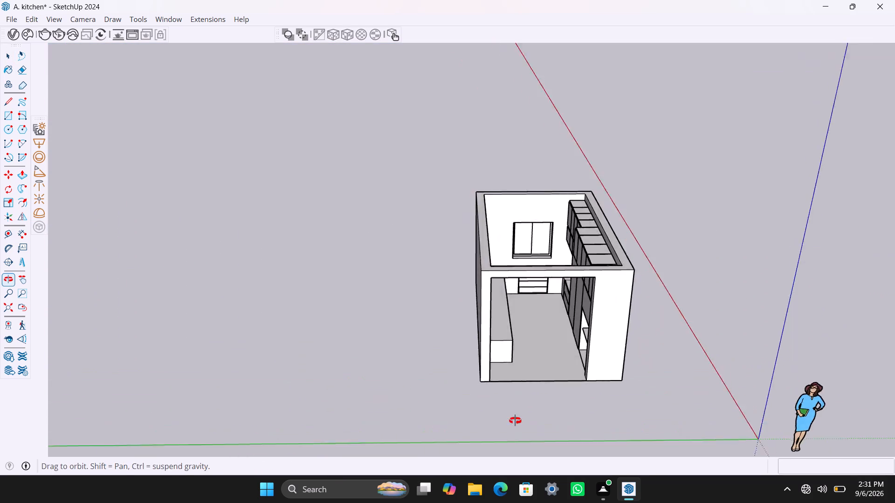
middle_click_drag(515, 421, 514, 428)
scroll(576, 287, "up", 6)
middle_click_drag(567, 301, 500, 326)
scroll(484, 193, "up", 1)
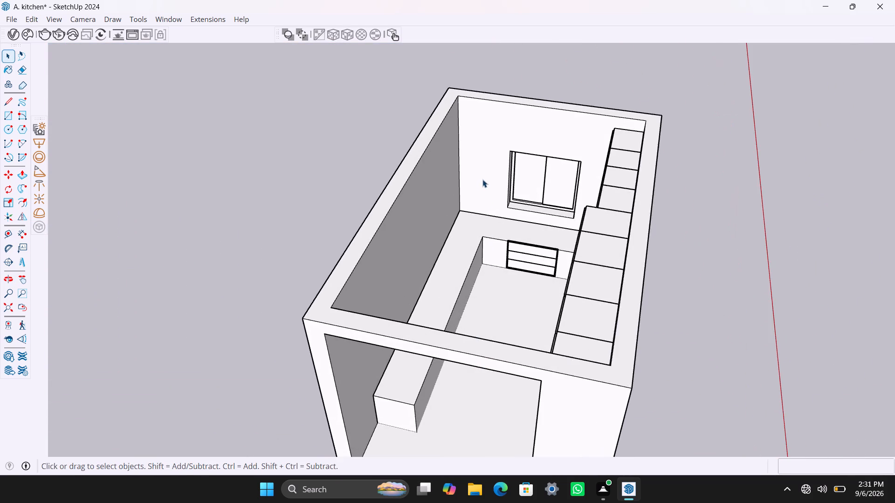
scroll(482, 178, "down", 11)
middle_click_drag(539, 231, 666, 247)
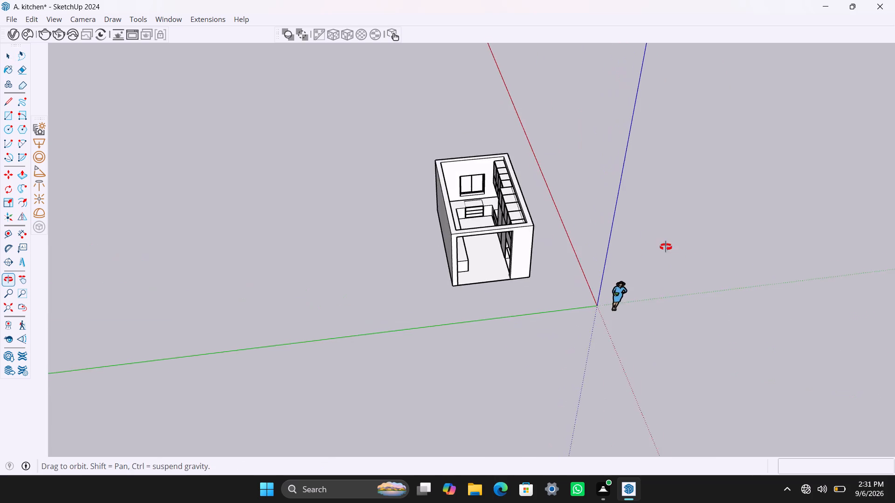
middle_click_drag(666, 247, 799, 268)
scroll(558, 201, "up", 6)
middle_click_drag(545, 285, 374, 298)
scroll(393, 196, "up", 5)
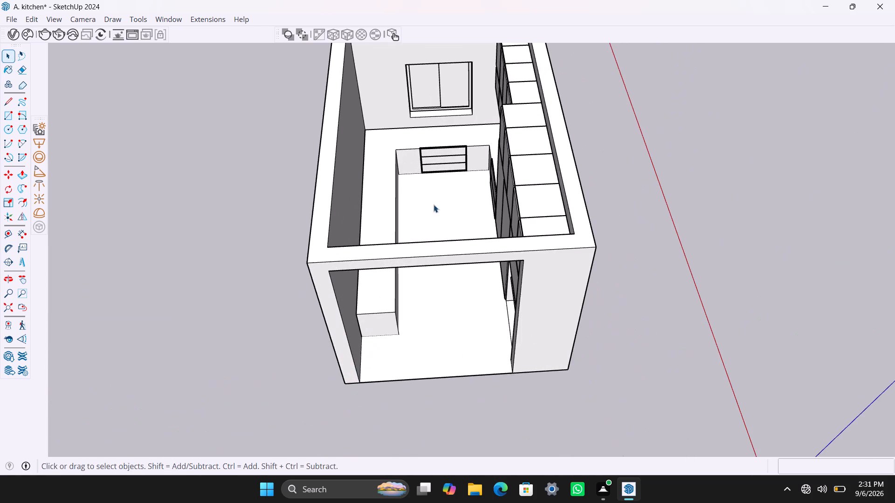
middle_click_drag(421, 251, 311, 262)
scroll(430, 267, "down", 6)
middle_click_drag(452, 261, 396, 271)
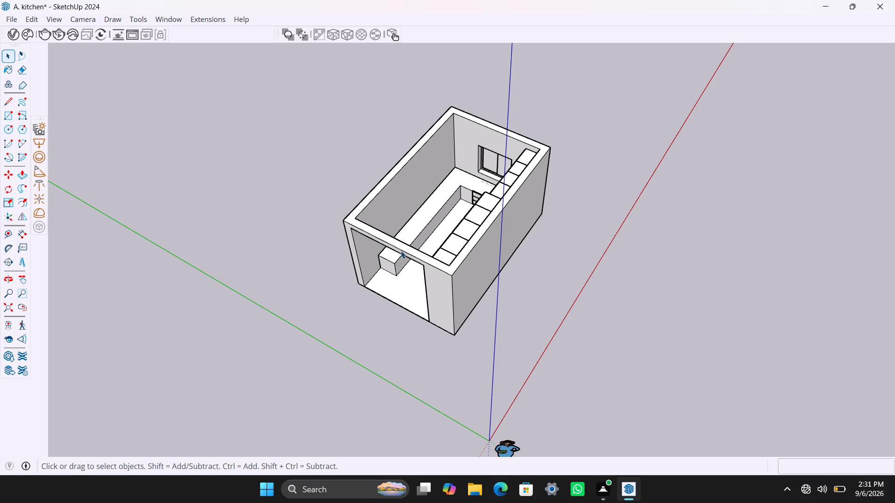
Examine the room layout from above the outside of the cabinet wall, then the cabinet fronts from the opening end.
scroll(401, 248, "down", 7)
scroll(402, 245, "up", 6)
scroll(413, 191, "up", 5)
scroll(416, 175, "down", 4)
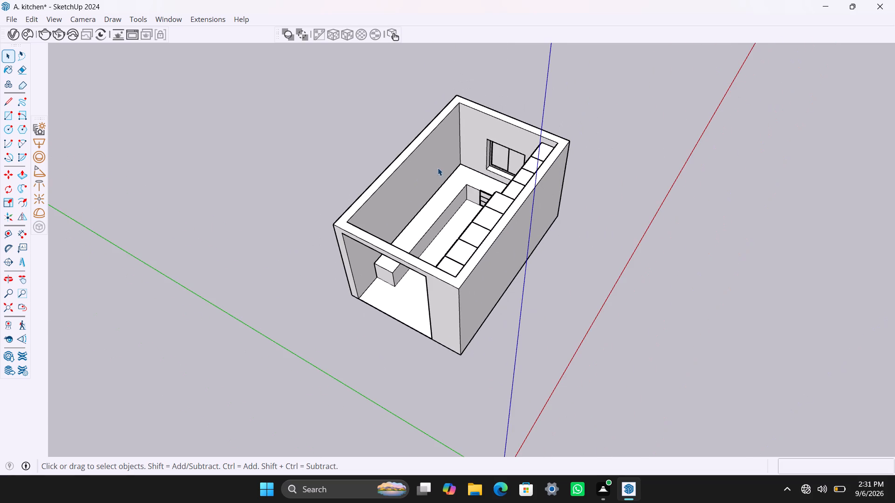
scroll(437, 168, "down", 4)
scroll(440, 165, "up", 6)
middle_click_drag(479, 168, 388, 197)
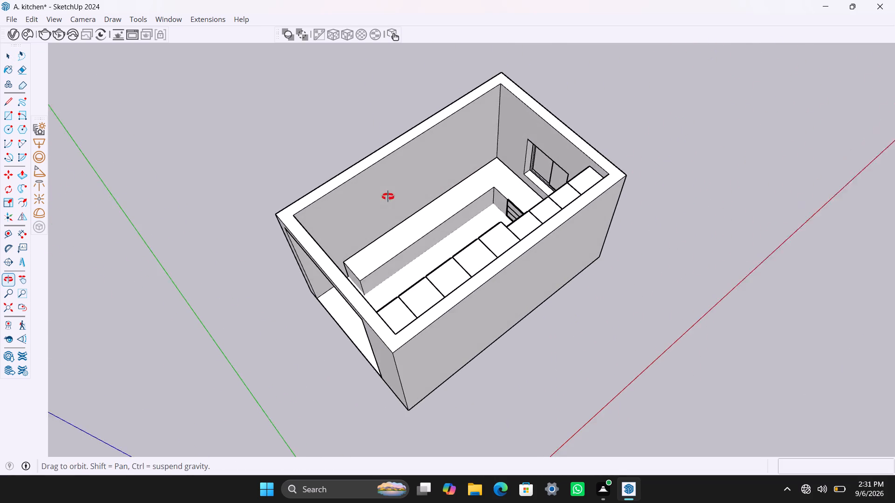
middle_click_drag(388, 197, 383, 191)
scroll(399, 155, "down", 6)
middle_click_drag(404, 167, 366, 175)
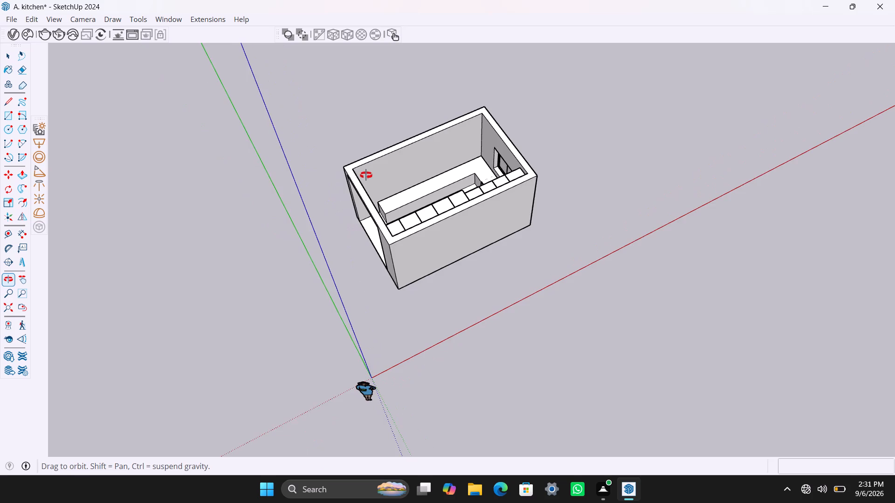
middle_click_drag(366, 175, 730, 146)
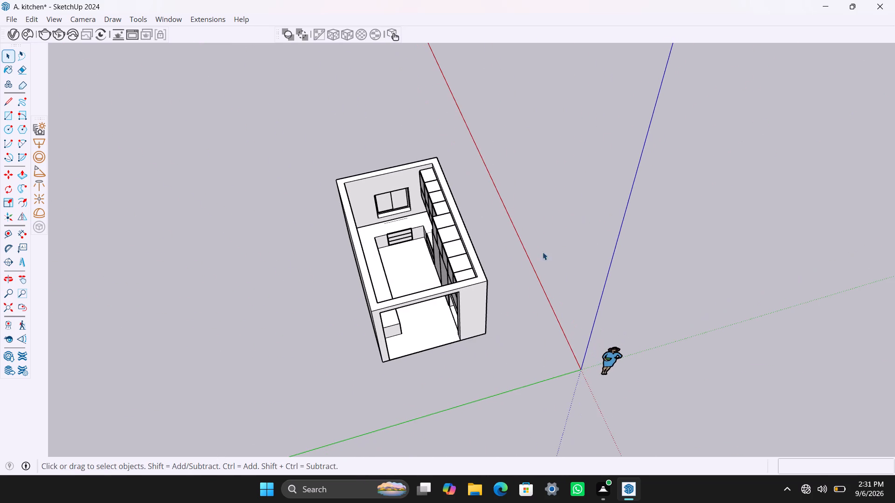
scroll(467, 263, "up", 7)
middle_click_drag(417, 271, 335, 217)
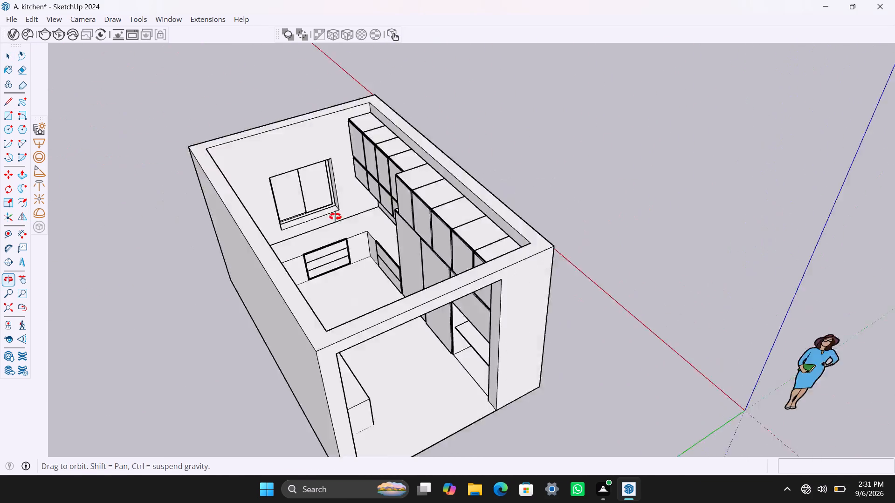
middle_click_drag(335, 217, 172, 223)
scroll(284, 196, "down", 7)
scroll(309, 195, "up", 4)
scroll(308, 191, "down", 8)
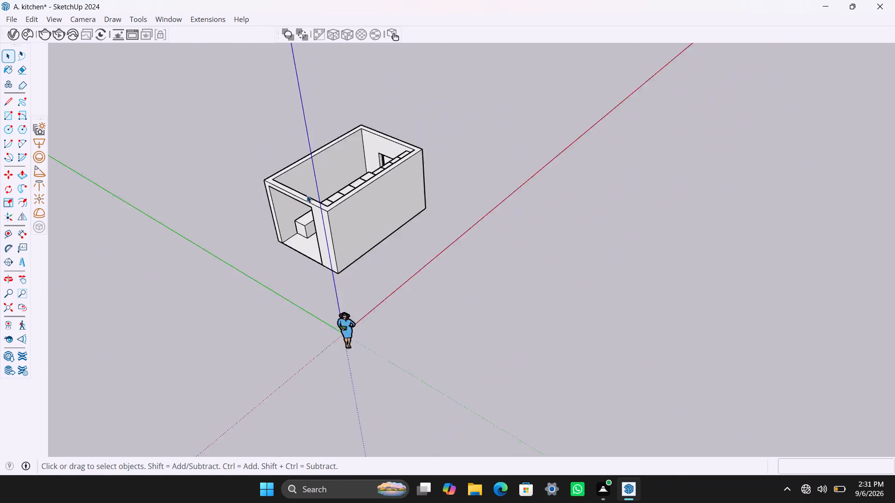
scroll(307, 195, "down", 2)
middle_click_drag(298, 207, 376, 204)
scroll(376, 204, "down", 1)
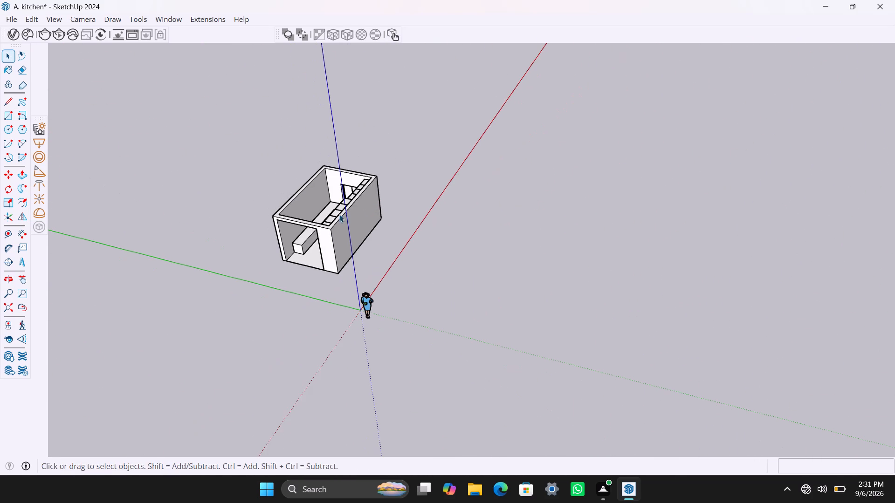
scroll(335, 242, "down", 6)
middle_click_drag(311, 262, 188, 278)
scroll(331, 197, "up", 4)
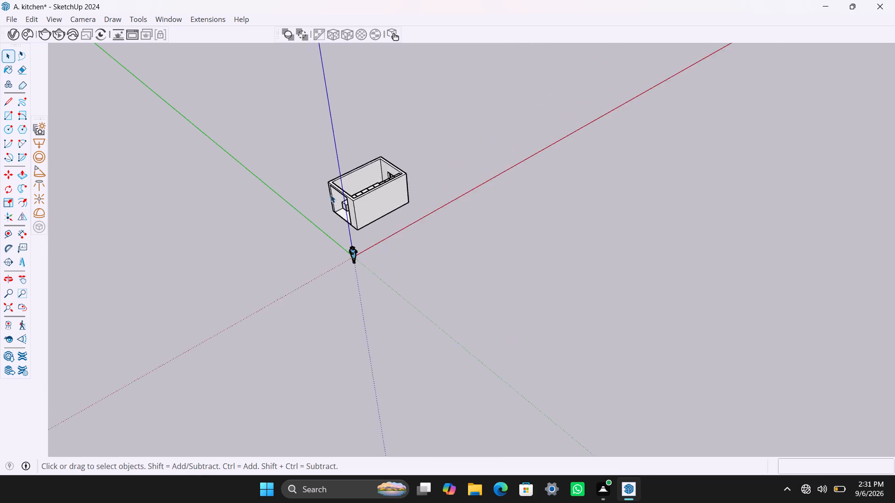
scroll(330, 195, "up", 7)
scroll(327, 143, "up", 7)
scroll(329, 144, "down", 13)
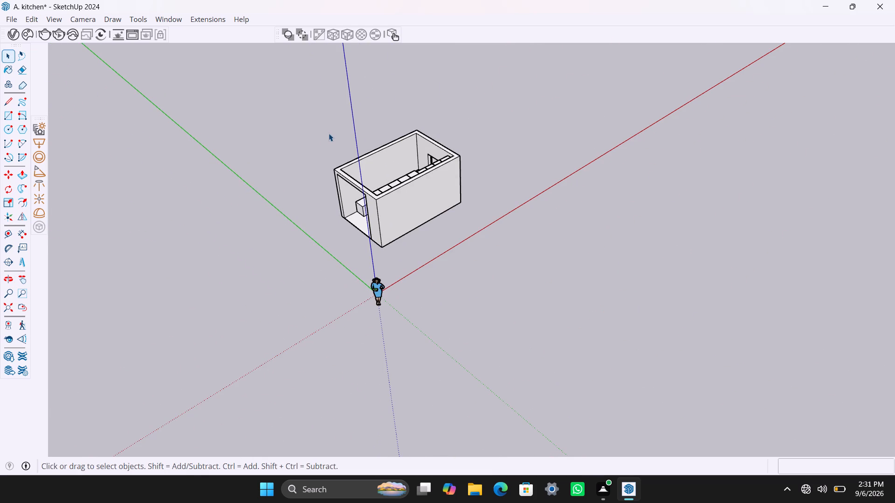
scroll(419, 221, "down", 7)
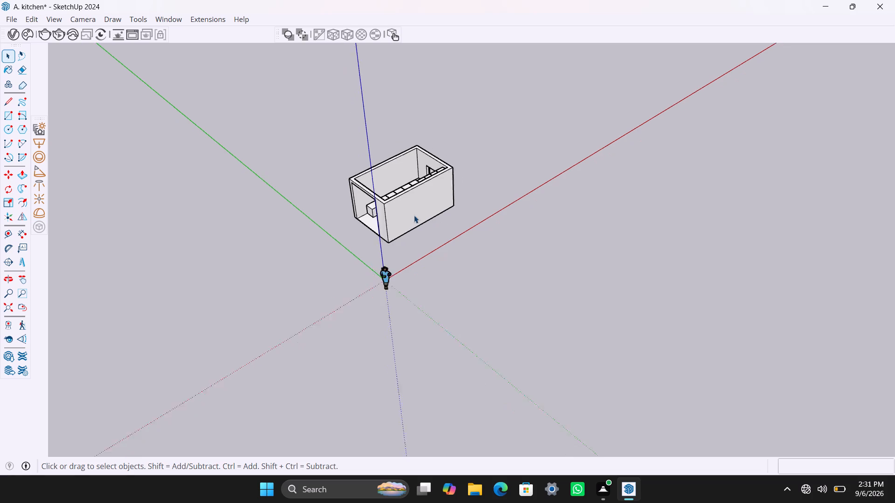
Examine the U-shaped counter and cabinet layout from high above the corner between the opening and the cabinet wall.
scroll(344, 176, "up", 12)
middle_click_drag(473, 200, 412, 296)
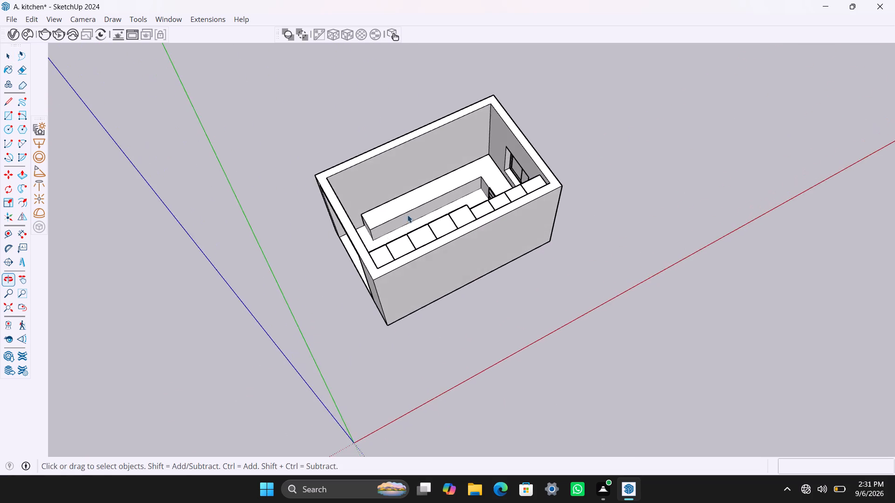
scroll(399, 207, "up", 4)
scroll(395, 193, "down", 8)
middle_click_drag(400, 188, 497, 238)
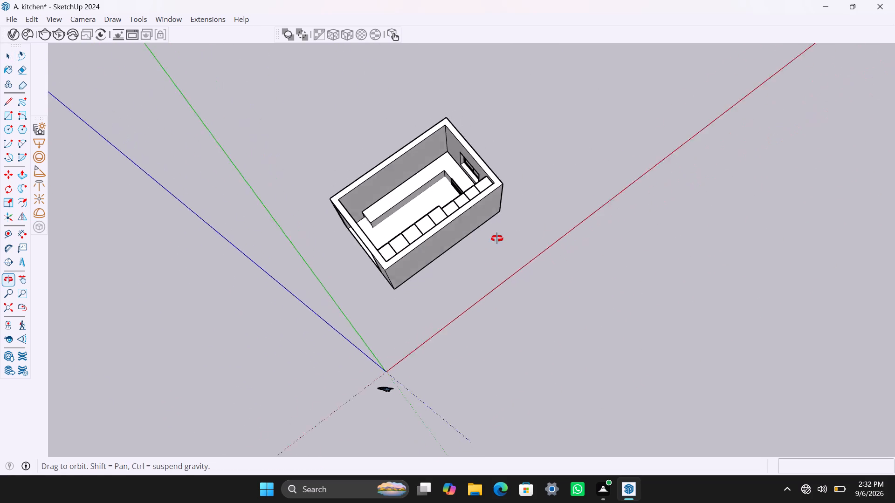
middle_click_drag(497, 238, 518, 238)
scroll(395, 203, "up", 5)
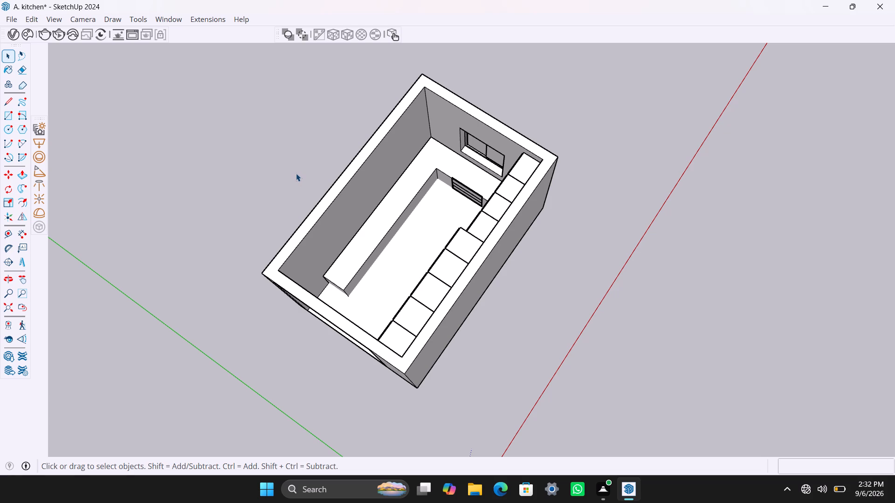
scroll(296, 173, "down", 8)
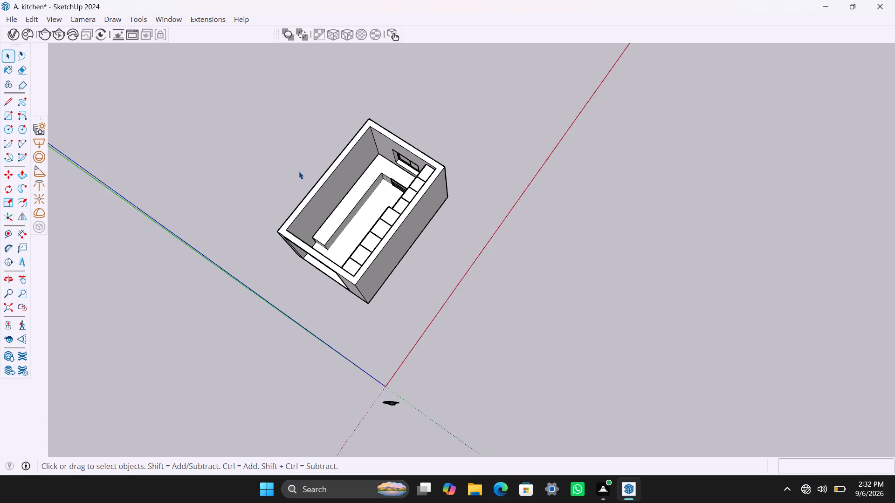
scroll(299, 171, "up", 6)
scroll(336, 181, "up", 4)
middle_click_drag(310, 180, 315, 156)
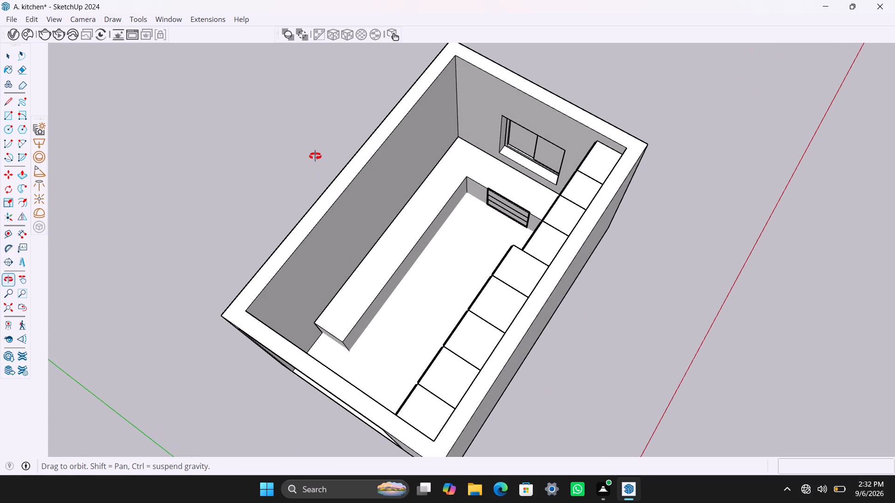
middle_click_drag(315, 156, 303, 154)
scroll(310, 154, "down", 6)
middle_click_drag(316, 159, 304, 157)
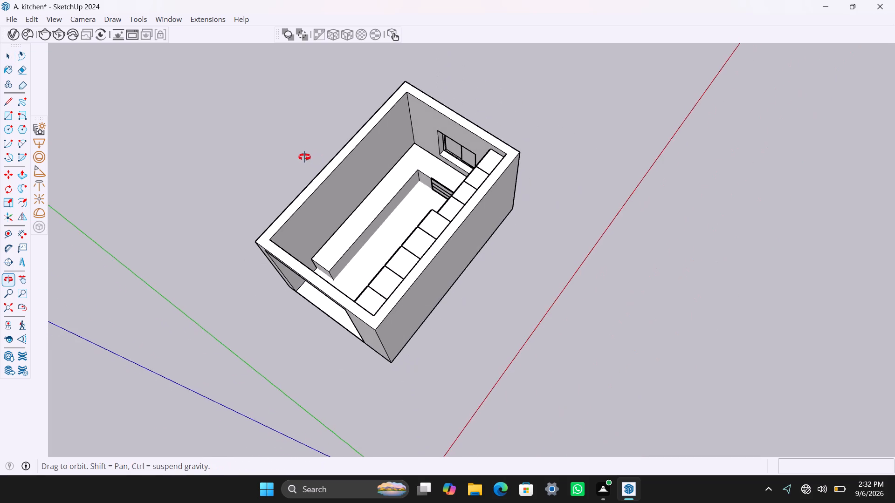
Examine the long counter, window and cabinet tops from high above the corner between the opening and the cabinet wall.
middle_click_drag(304, 157, 289, 156)
scroll(301, 150, "down", 7)
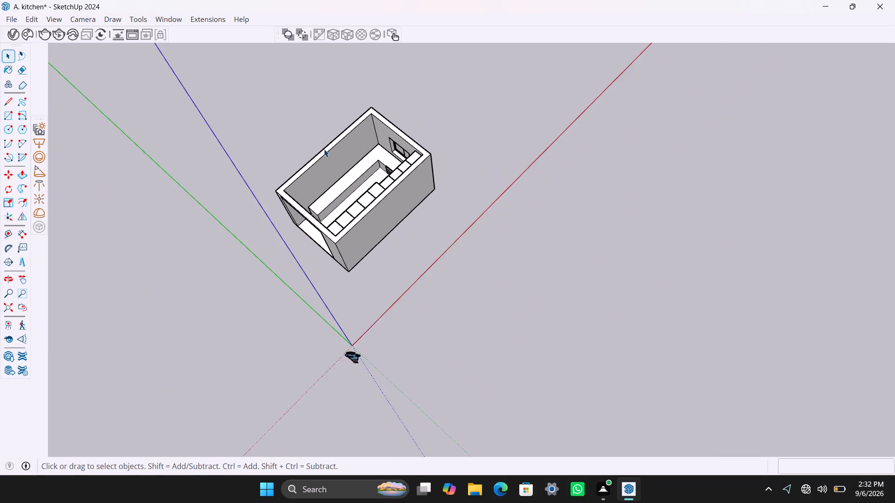
scroll(324, 148, "up", 7)
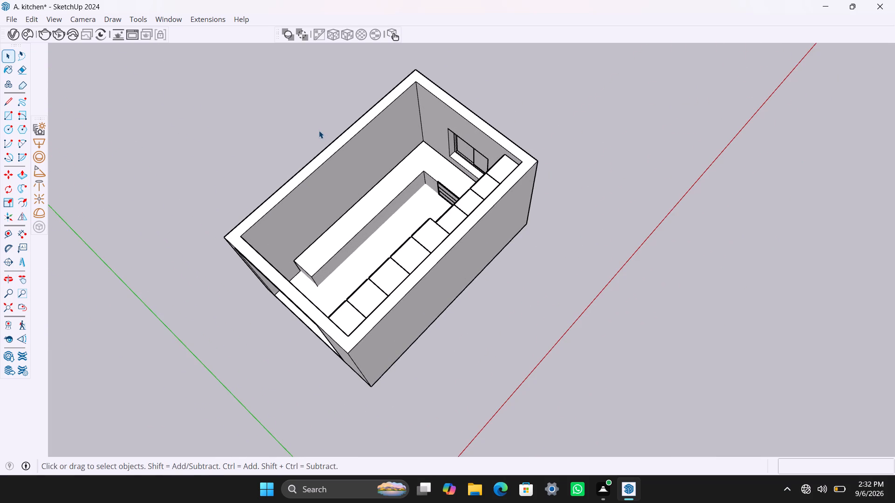
scroll(319, 130, "down", 4)
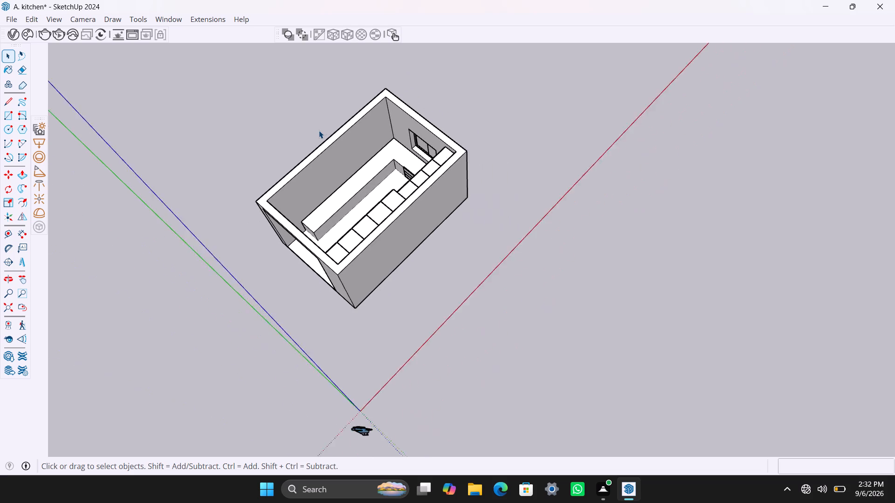
scroll(319, 130, "down", 3)
scroll(319, 130, "up", 6)
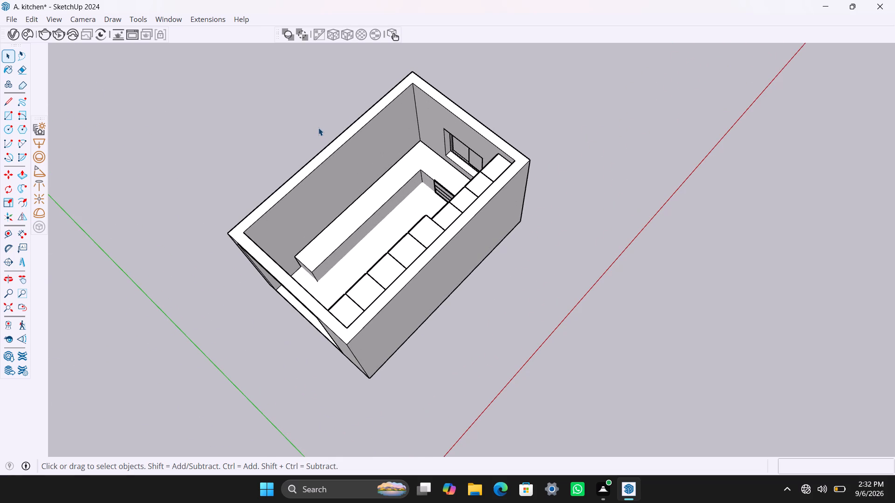
scroll(318, 128, "down", 6)
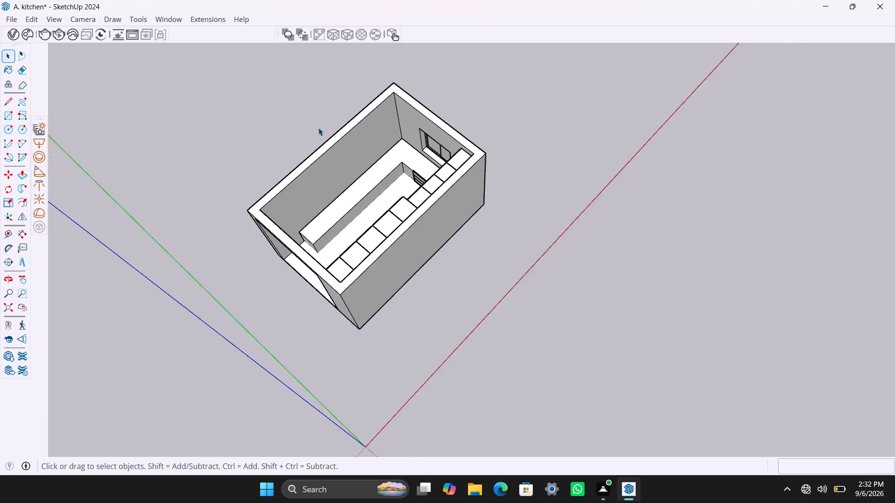
scroll(318, 128, "up", 10)
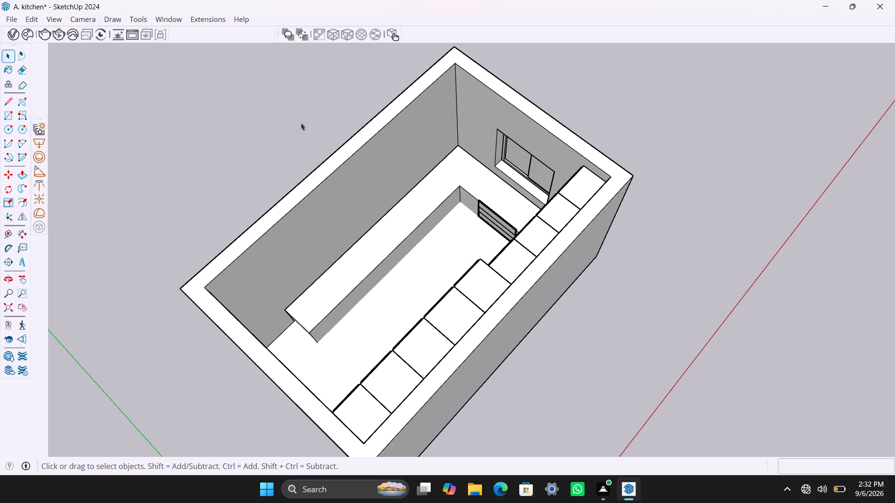
scroll(293, 120, "down", 4)
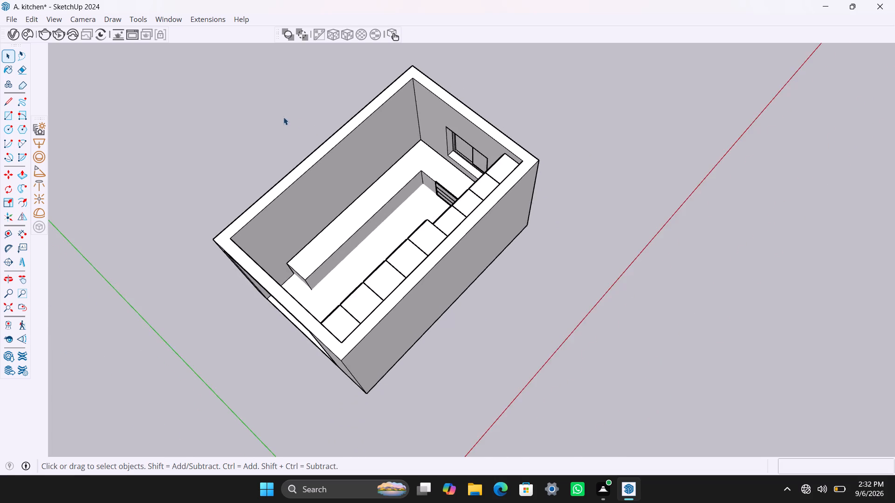
scroll(285, 117, "up", 6)
scroll(286, 116, "down", 1)
middle_click_drag(284, 115, 258, 80)
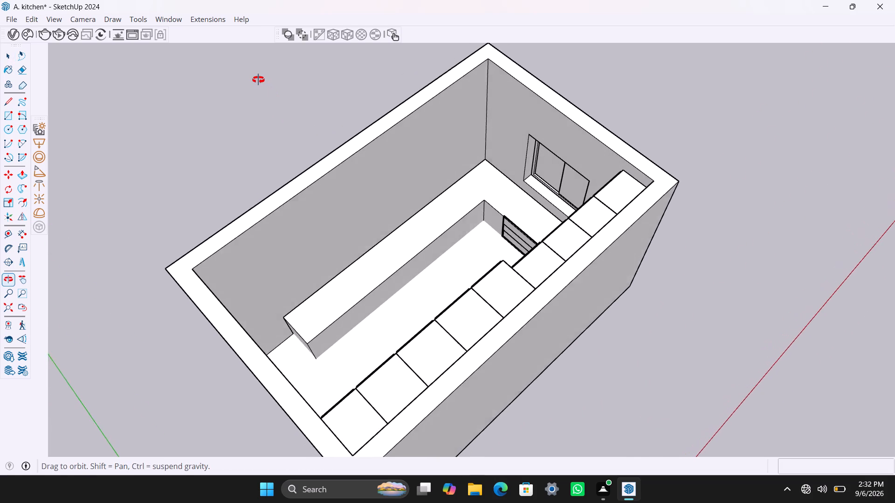
middle_click_drag(258, 80, 248, 51)
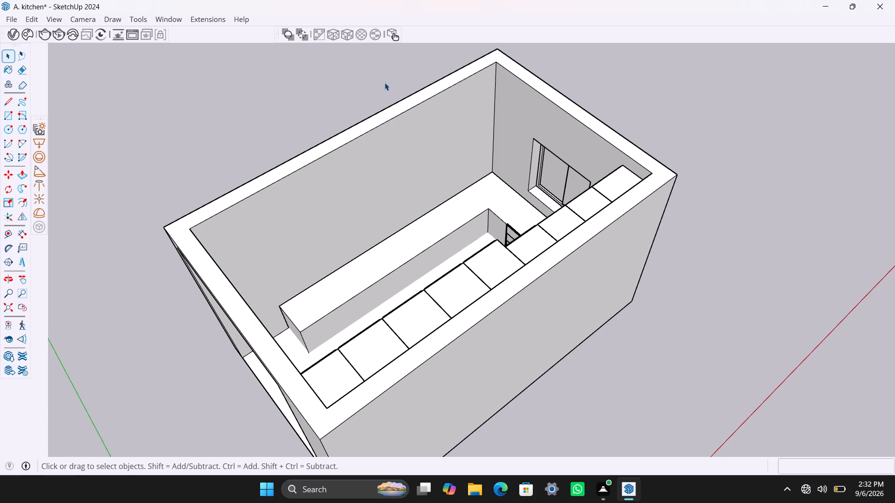
Examine the room interior from above the outside of the cabinet wall, including a near-plan view of the floor and U-shaped counter.
scroll(376, 160, "down", 3)
middle_click_drag(375, 157, 271, 166)
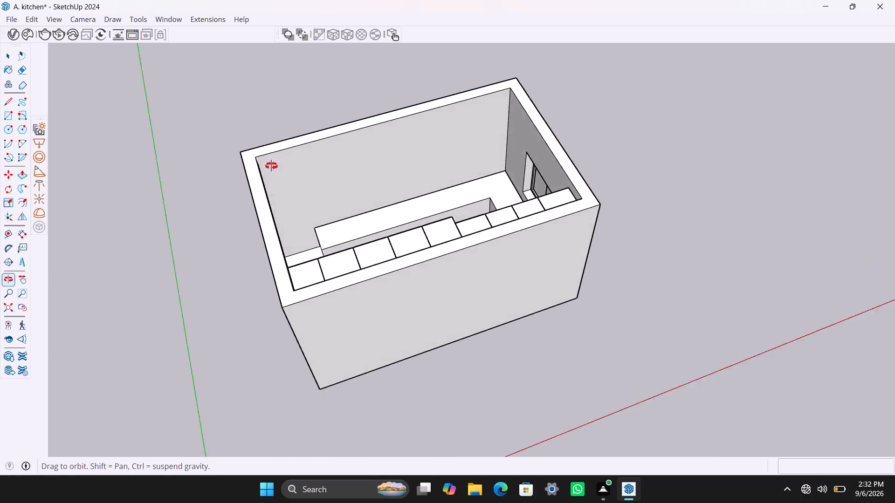
middle_click_drag(271, 166, 208, 163)
scroll(240, 108, "up", 2)
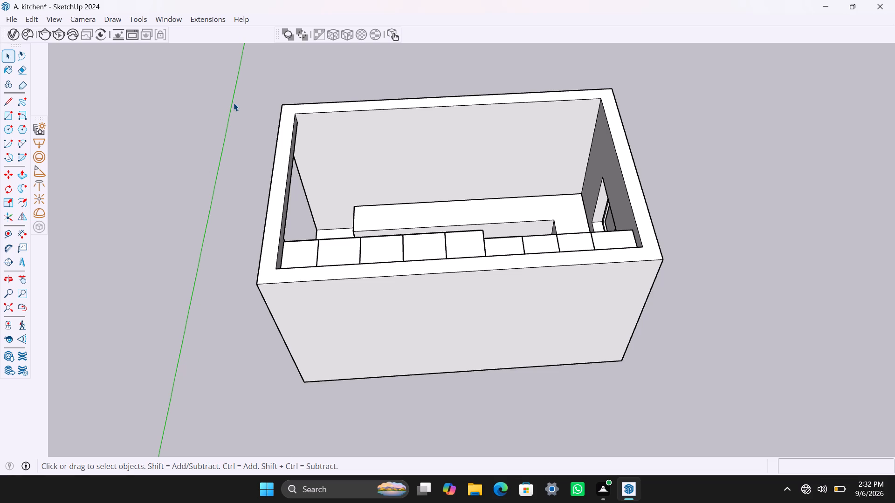
scroll(234, 103, "up", 2)
middle_click_drag(268, 109, 268, 270)
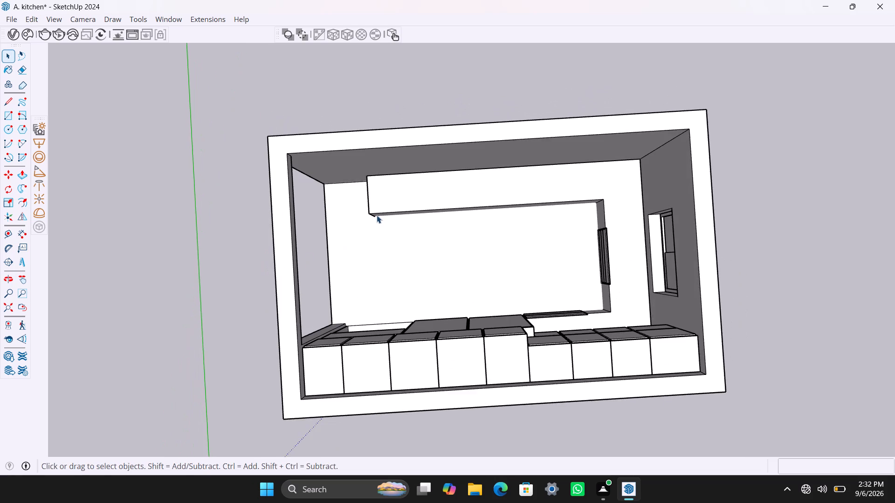
scroll(376, 214, "up", 2)
middle_click_drag(383, 211, 270, 141)
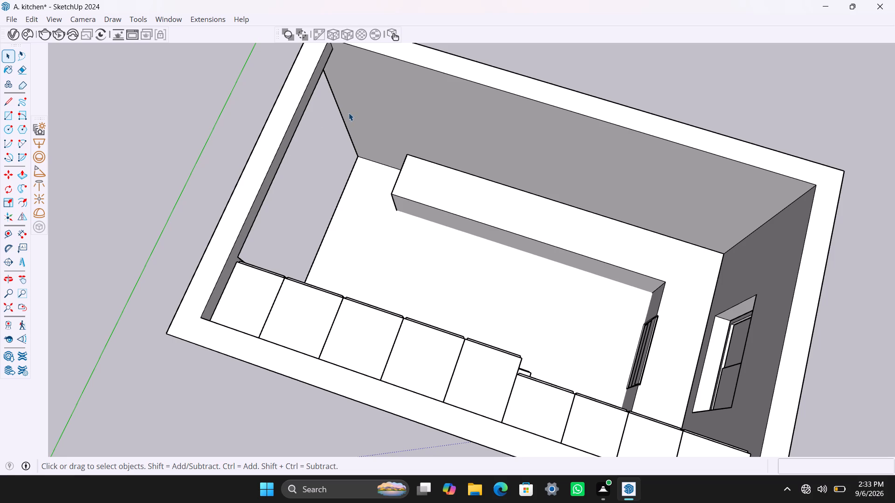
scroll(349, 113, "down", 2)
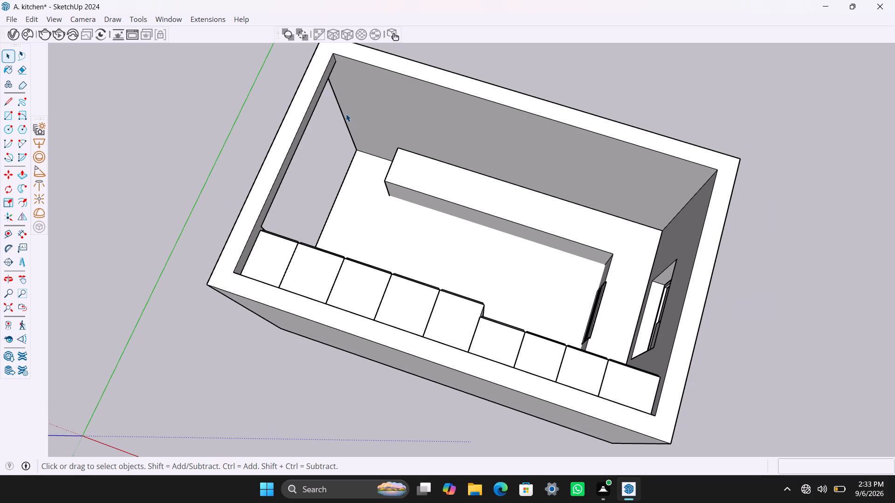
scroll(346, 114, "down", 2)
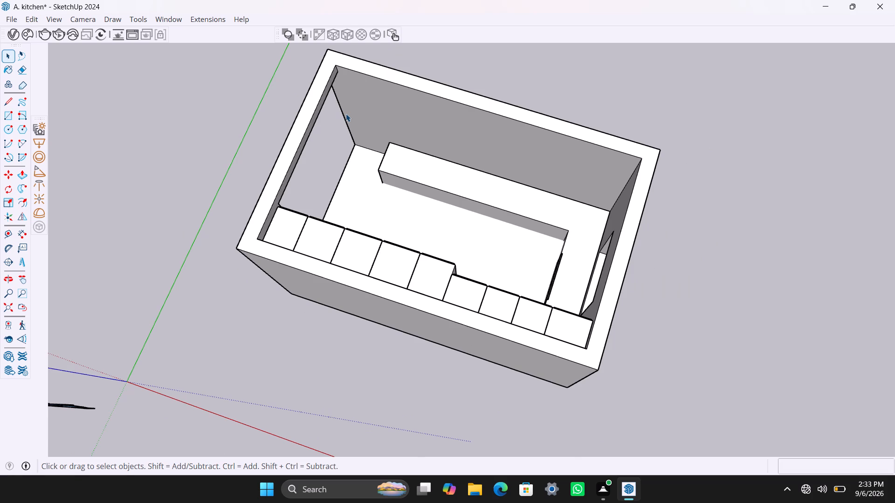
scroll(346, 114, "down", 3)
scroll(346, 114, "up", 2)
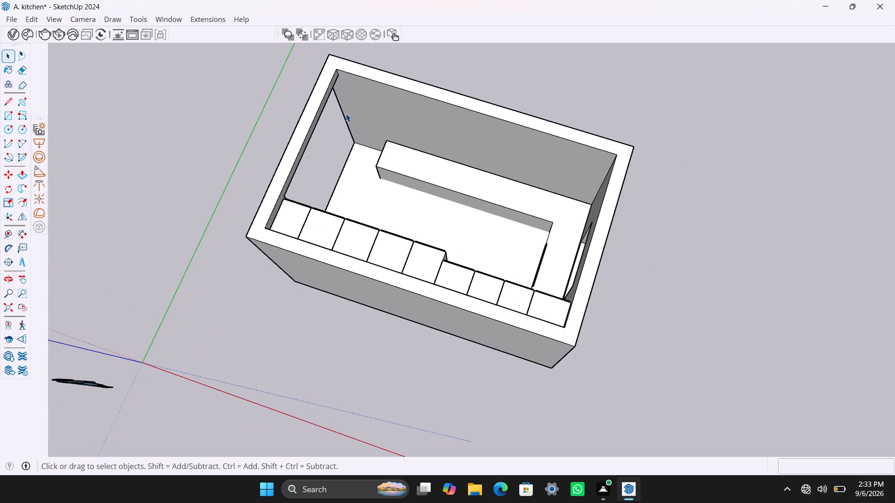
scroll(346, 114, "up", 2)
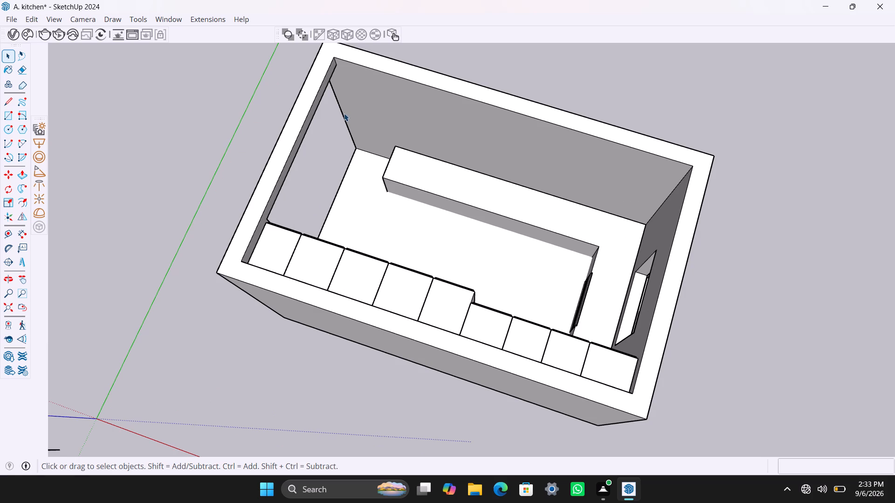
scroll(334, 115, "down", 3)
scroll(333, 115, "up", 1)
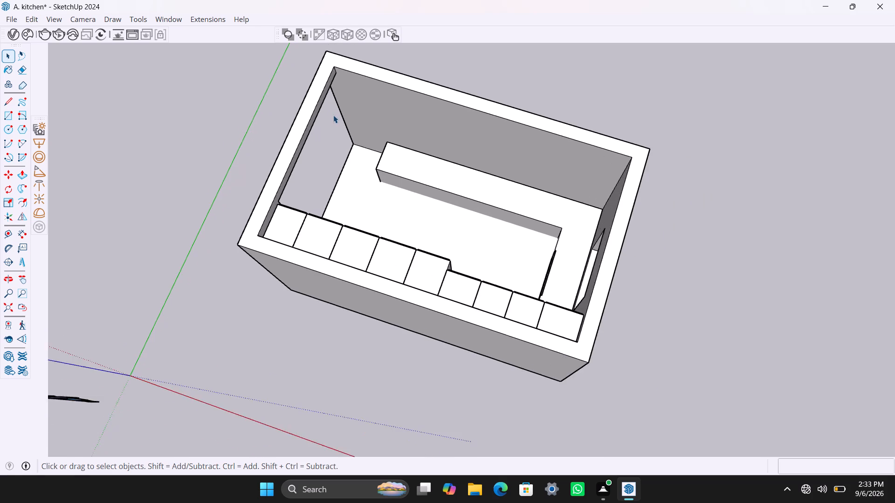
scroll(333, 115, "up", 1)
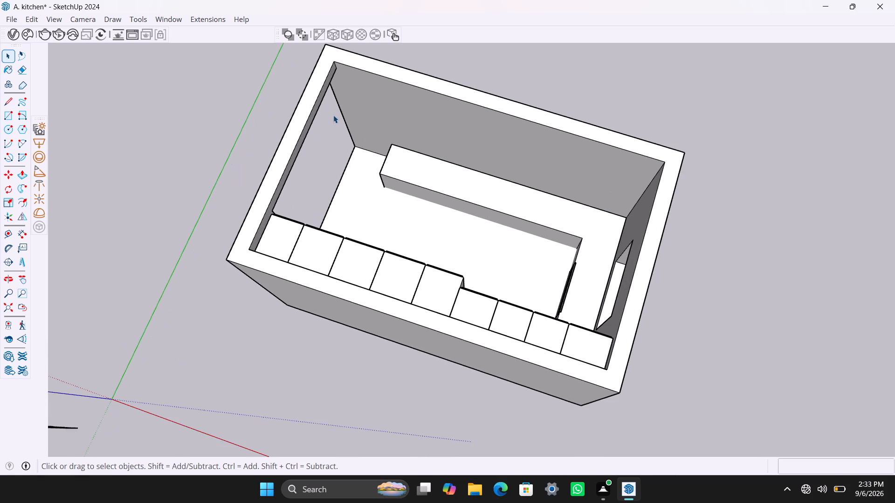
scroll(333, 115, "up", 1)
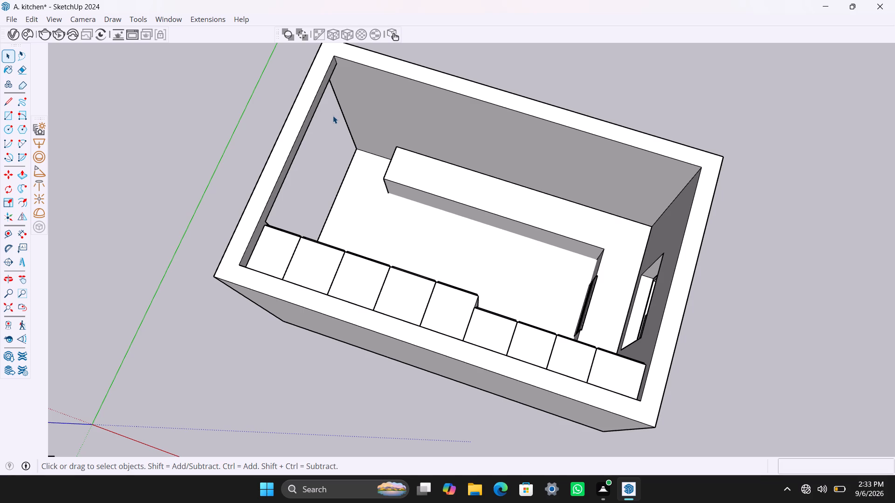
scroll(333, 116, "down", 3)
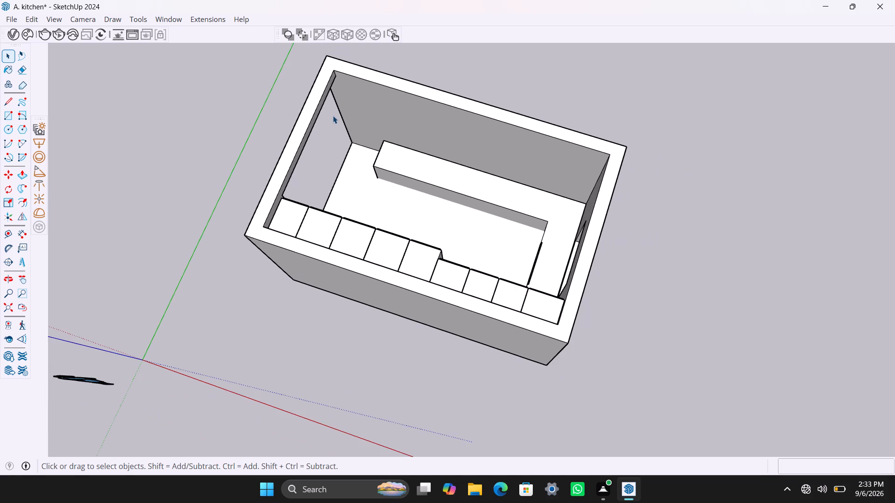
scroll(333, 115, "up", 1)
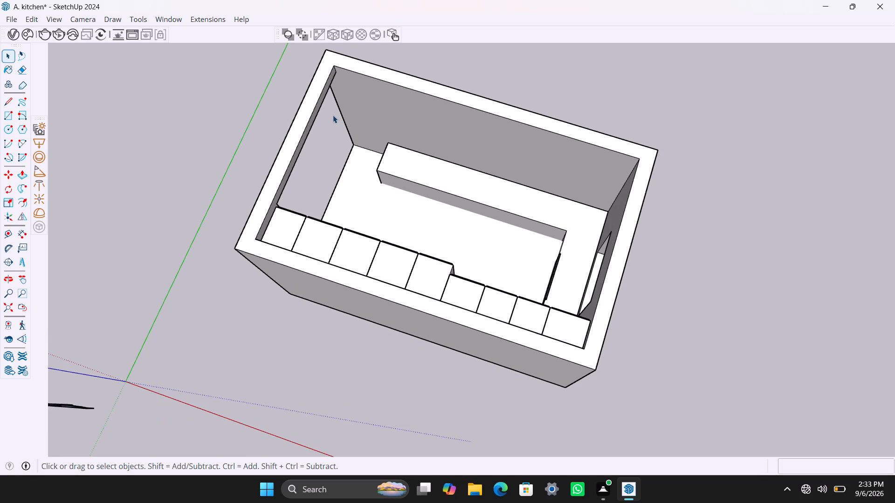
Examine the room layout from above the window end, covering the cabinet tops, the long counter and the end-wall opening.
middle_click_drag(332, 115, 188, 89)
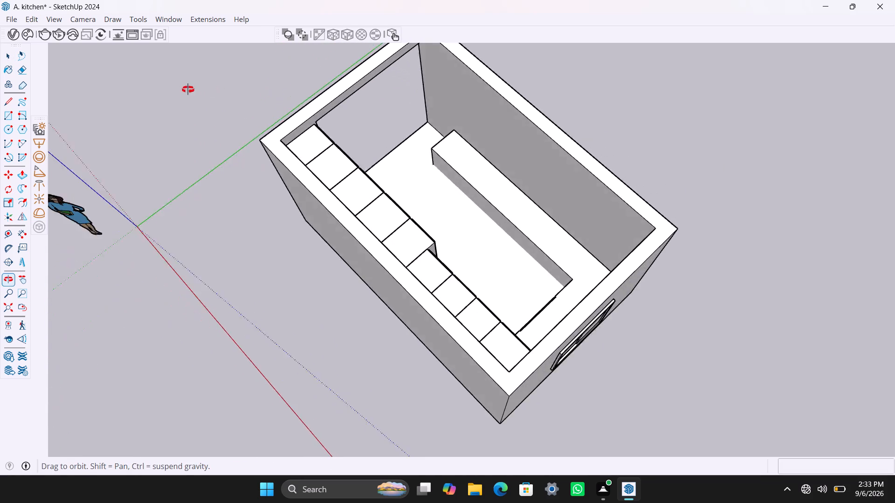
middle_click_drag(188, 89, 114, 86)
scroll(298, 116, "up", 2)
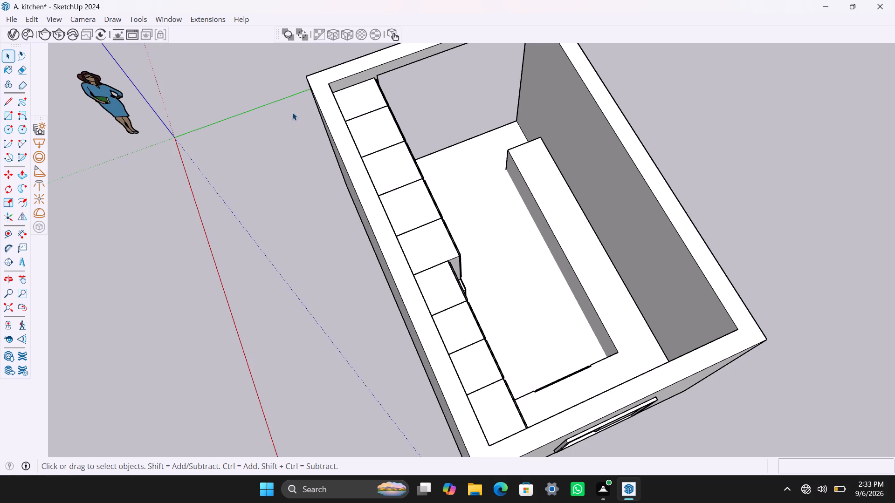
scroll(291, 112, "down", 4)
scroll(290, 111, "up", 2)
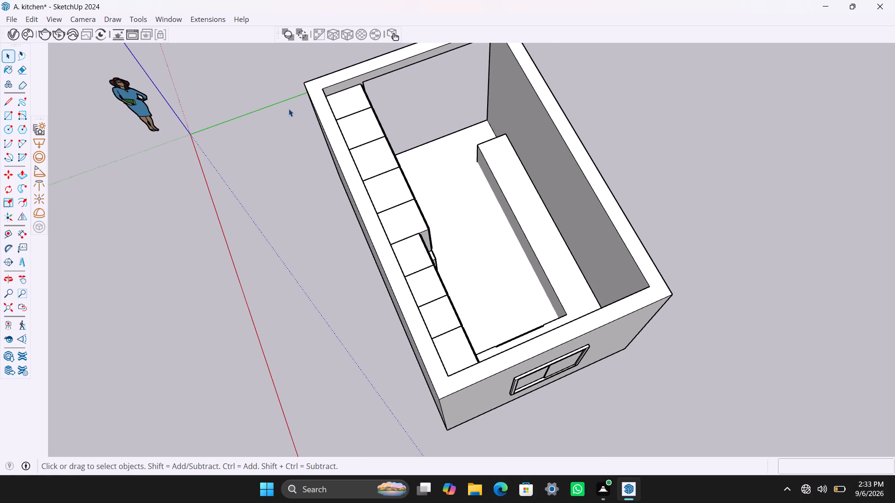
scroll(288, 108, "down", 2)
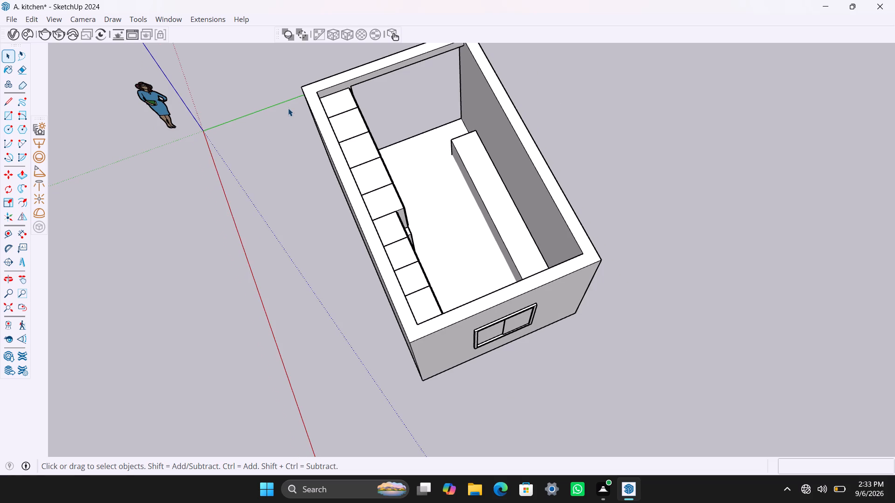
scroll(288, 108, "up", 4)
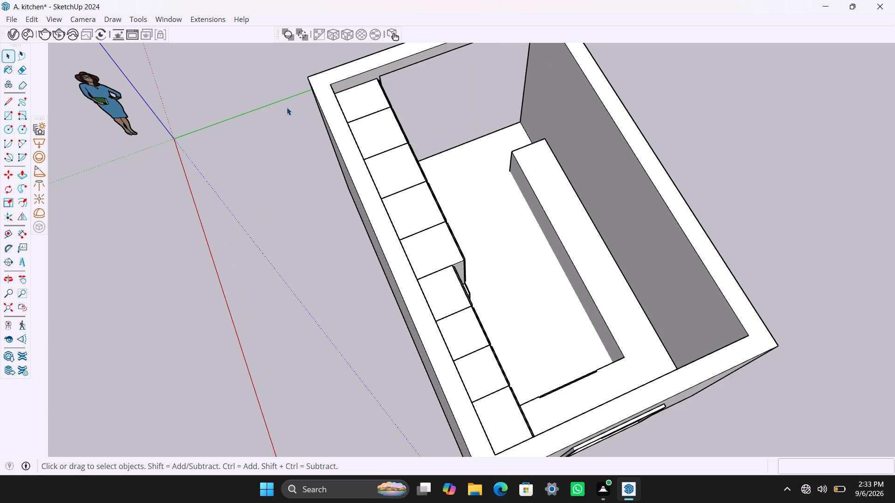
scroll(287, 107, "down", 6)
scroll(287, 107, "up", 6)
scroll(287, 107, "down", 4)
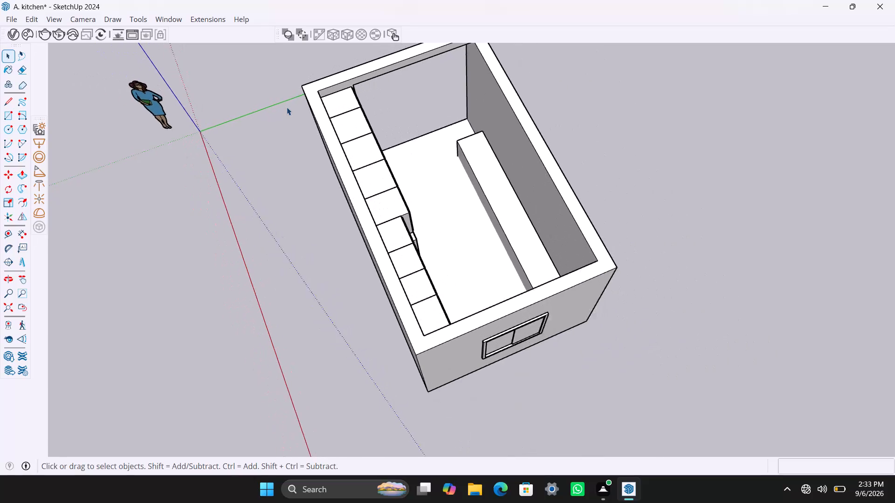
scroll(287, 107, "down", 2)
scroll(287, 107, "up", 4)
scroll(287, 107, "down", 4)
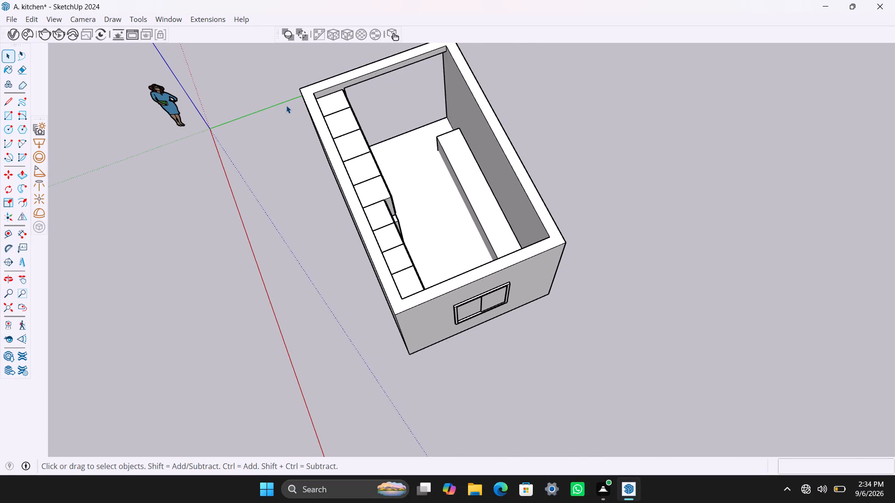
scroll(286, 105, "up", 6)
scroll(285, 104, "down", 4)
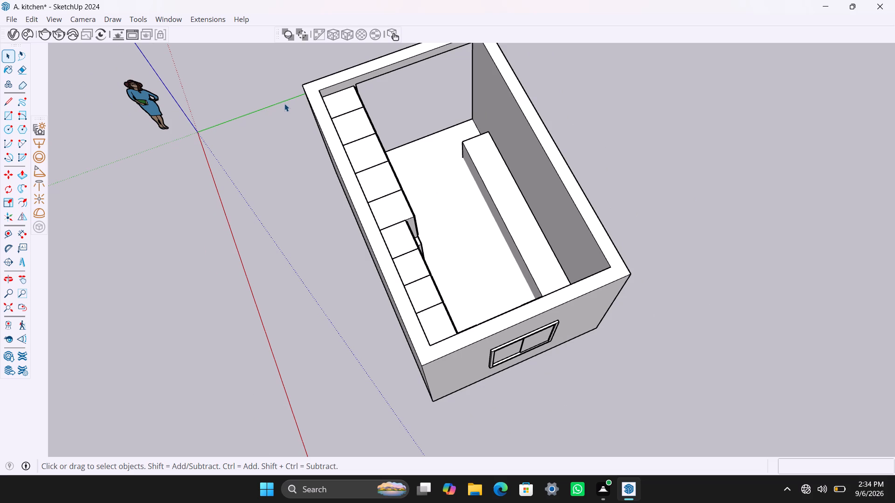
scroll(284, 102, "down", 2)
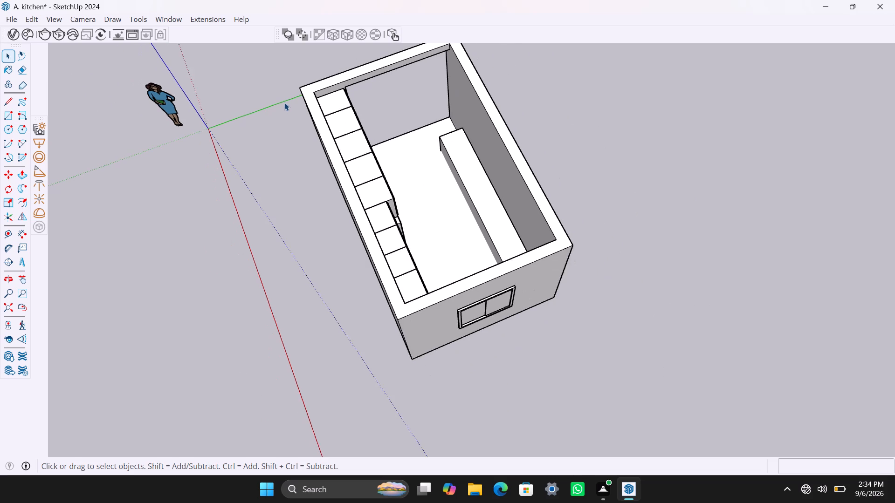
scroll(284, 102, "down", 10)
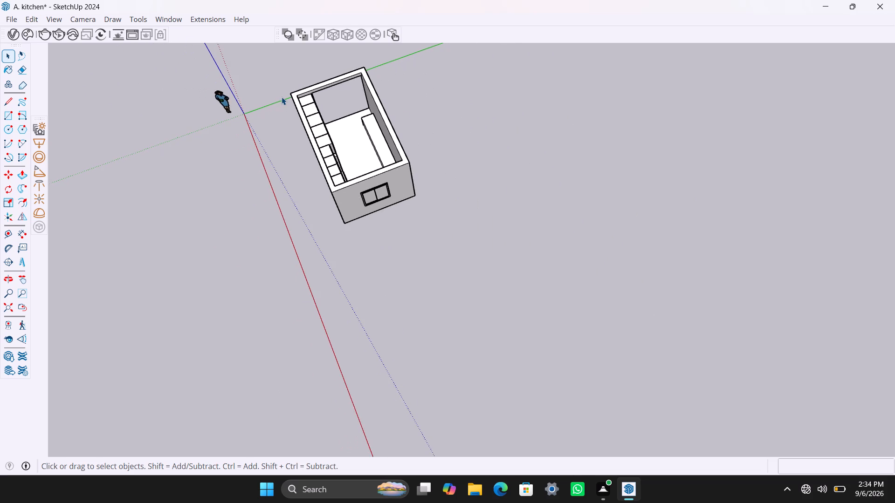
scroll(282, 97, "up", 8)
scroll(371, 96, "up", 7)
scroll(420, 93, "down", 2)
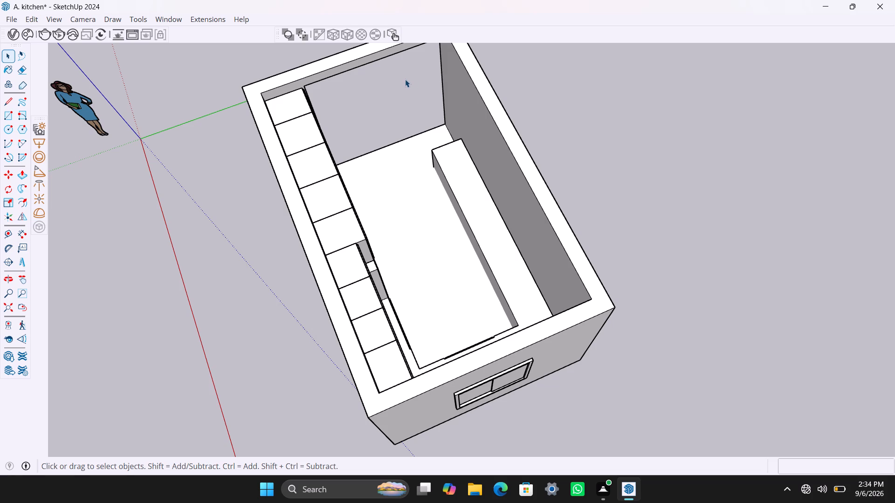
scroll(405, 66, "down", 8)
scroll(405, 66, "up", 7)
Examine the doored cabinet fronts and counter from above the plain long wall opposite the cabinets.
middle_click_drag(530, 75, 399, 108)
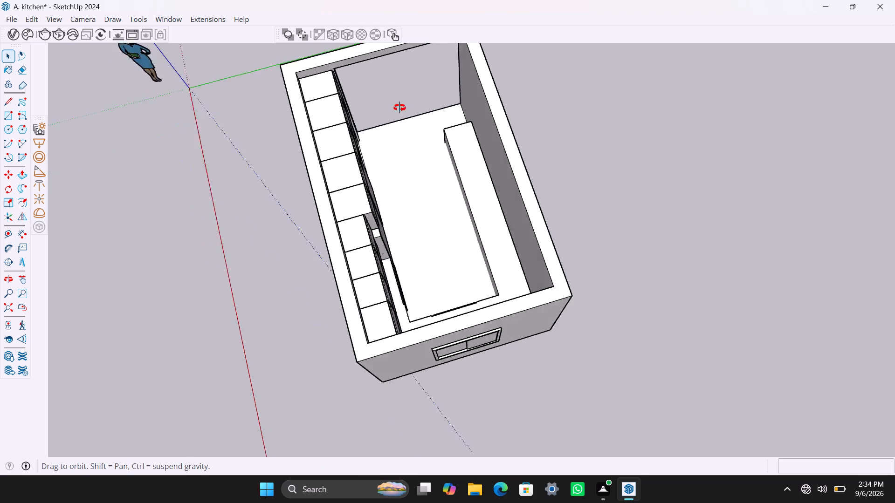
middle_click_drag(399, 108, 176, 61)
scroll(509, 119, "up", 6)
middle_click_drag(572, 138, 566, 149)
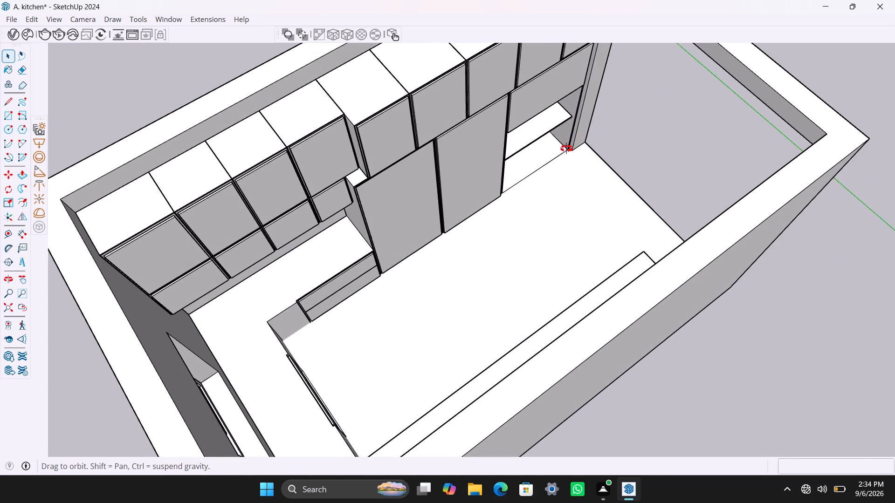
middle_click_drag(566, 149, 326, 50)
scroll(430, 129, "down", 6)
middle_click_drag(434, 161, 295, 161)
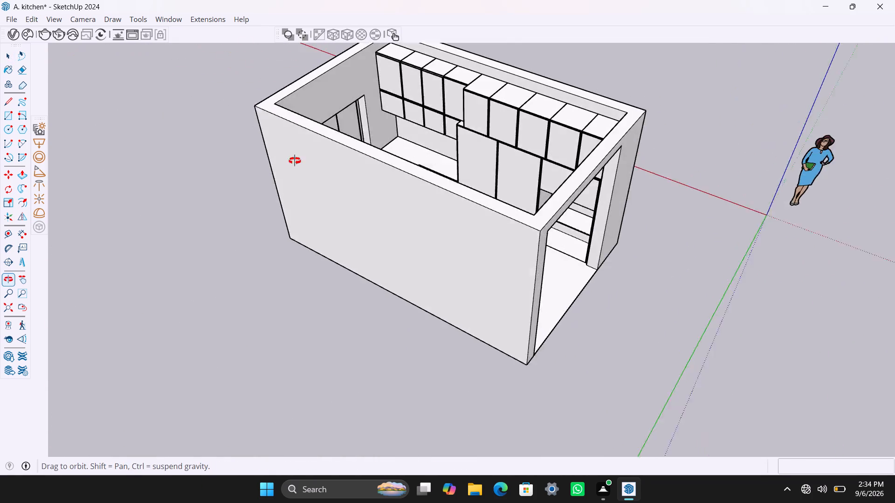
middle_click_drag(295, 161, 197, 161)
Examine the room interior through the end-wall opening, covering the window, the drawer fronts and the row of cabinets.
scroll(380, 221, "down", 2)
scroll(385, 185, "up", 1)
scroll(378, 136, "down", 1)
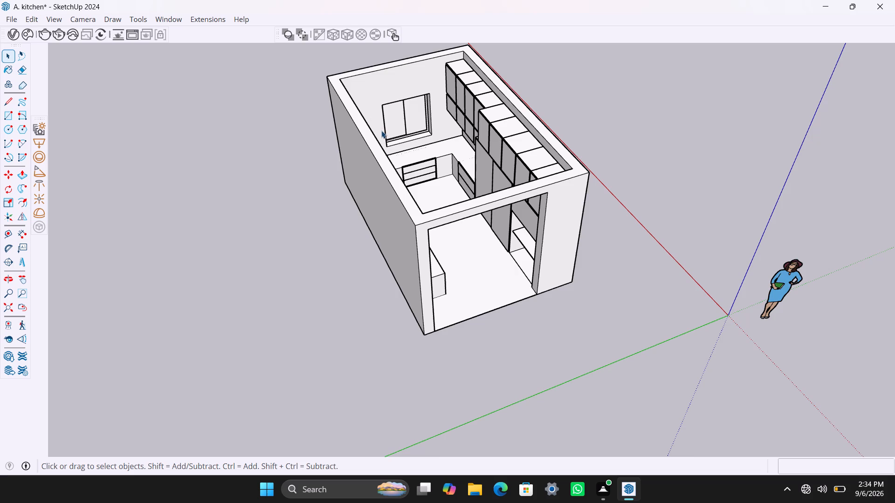
scroll(375, 126, "up", 7)
scroll(406, 154, "down", 9)
middle_click_drag(464, 173, 372, 160)
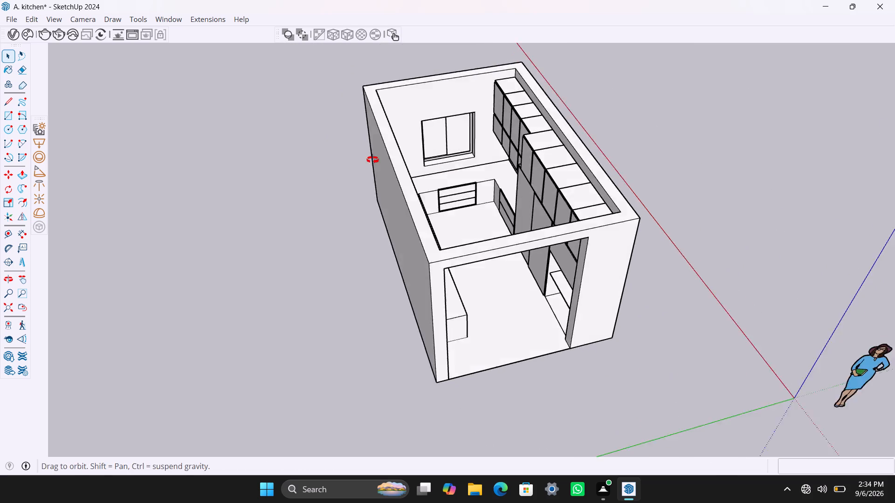
middle_click_drag(372, 160, 355, 157)
scroll(376, 165, "up", 5)
Examine the long counter, cabinet tops and window from outside the corner between the opening and the cabinet wall.
middle_click_drag(453, 215, 244, 177)
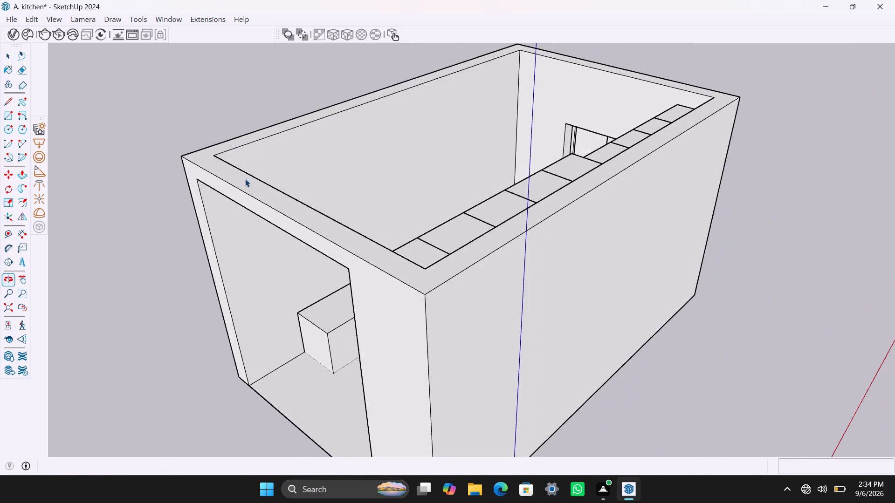
scroll(316, 188, "down", 6)
middle_click_drag(348, 177, 400, 176)
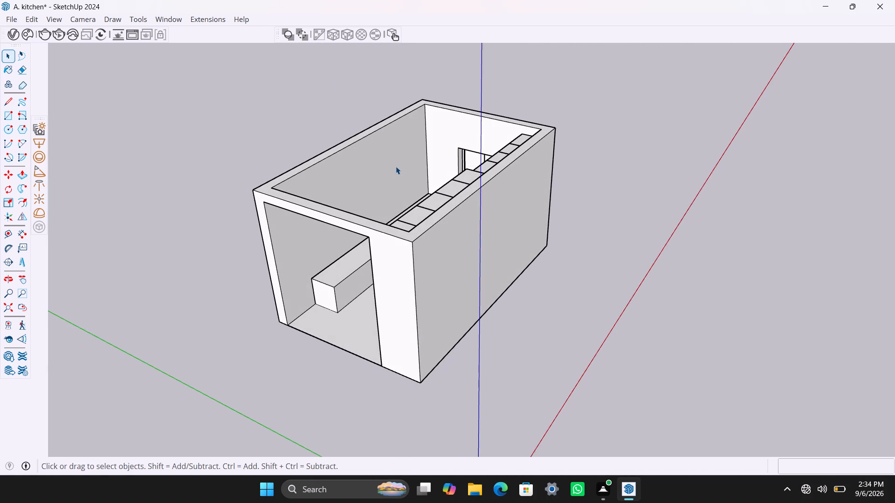
scroll(393, 162, "up", 5)
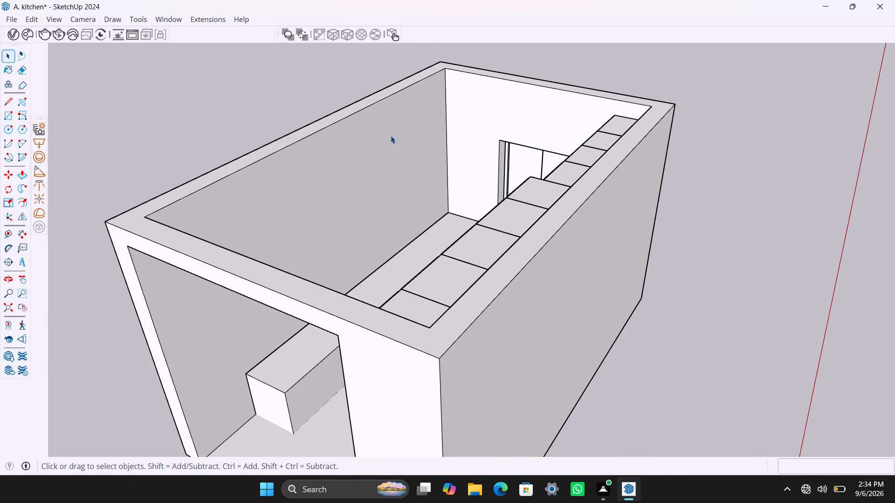
scroll(390, 136, "down", 3)
scroll(399, 140, "up", 6)
scroll(410, 188, "down", 10)
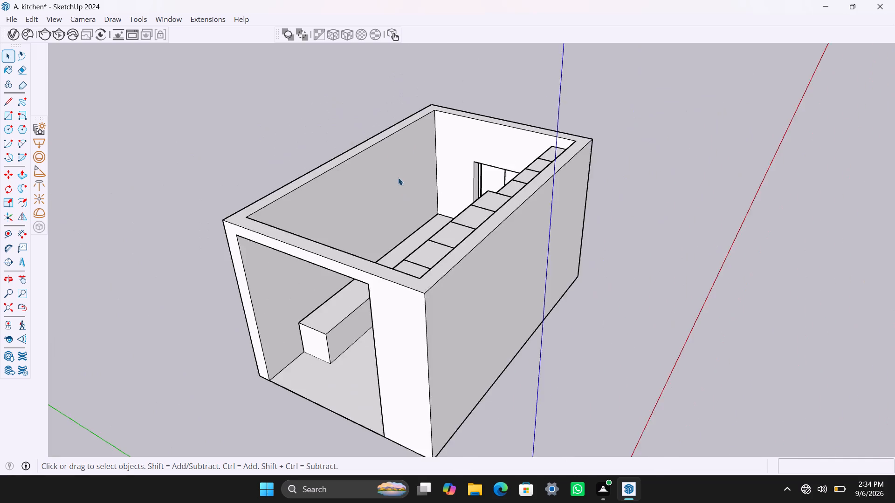
scroll(398, 177, "down", 7)
Examine the whole kitchen from a distance at the opening end, looking straight towards the window wall.
middle_click_drag(386, 198, 588, 211)
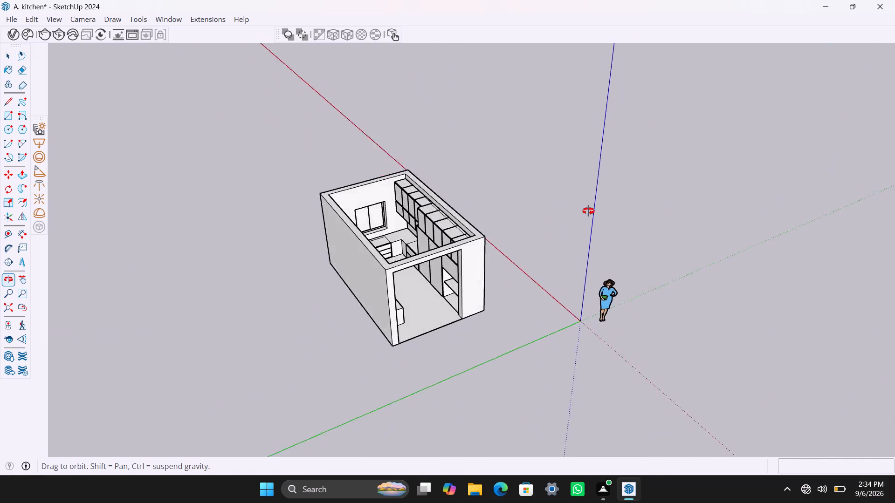
middle_click_drag(588, 211, 458, 211)
scroll(406, 170, "down", 5)
scroll(371, 156, "up", 7)
middle_click_drag(392, 196, 459, 206)
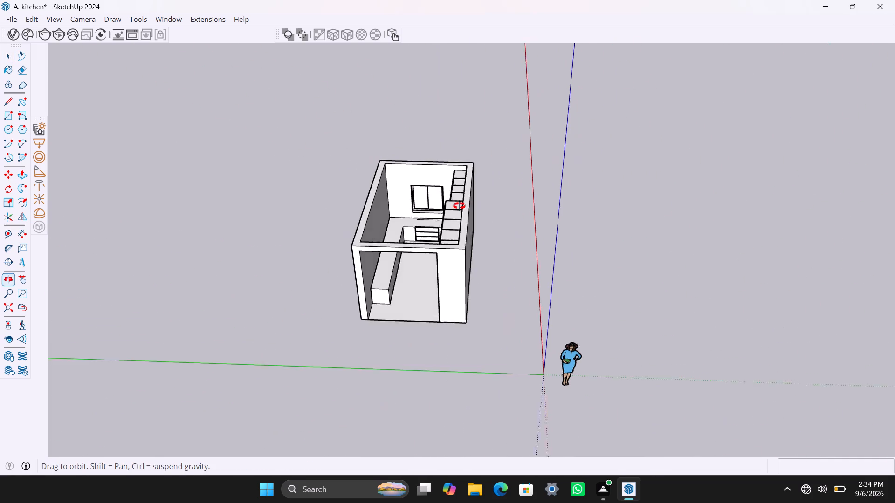
middle_click_drag(459, 206, 460, 206)
scroll(403, 259, "up", 3)
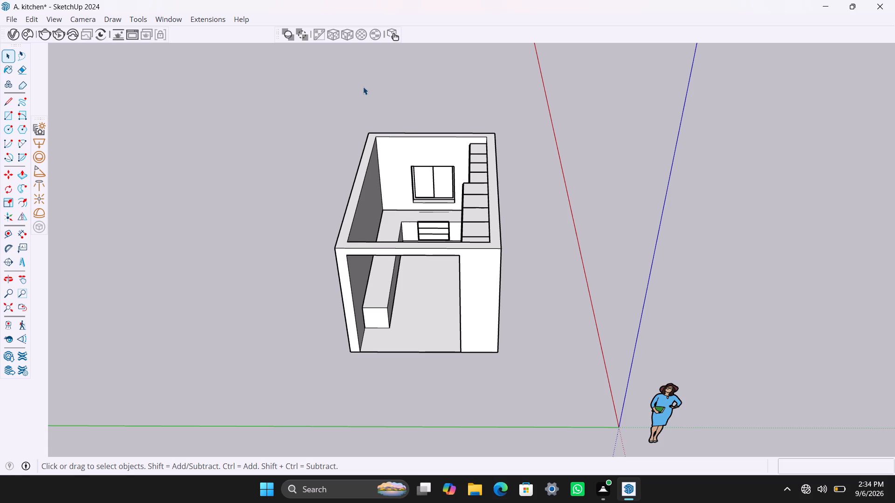
scroll(363, 87, "down", 5)
scroll(363, 87, "up", 8)
Examine the cabinet tops and long counter from above the outside of the cabinet wall near the opening.
middle_click_drag(436, 174, 259, 193)
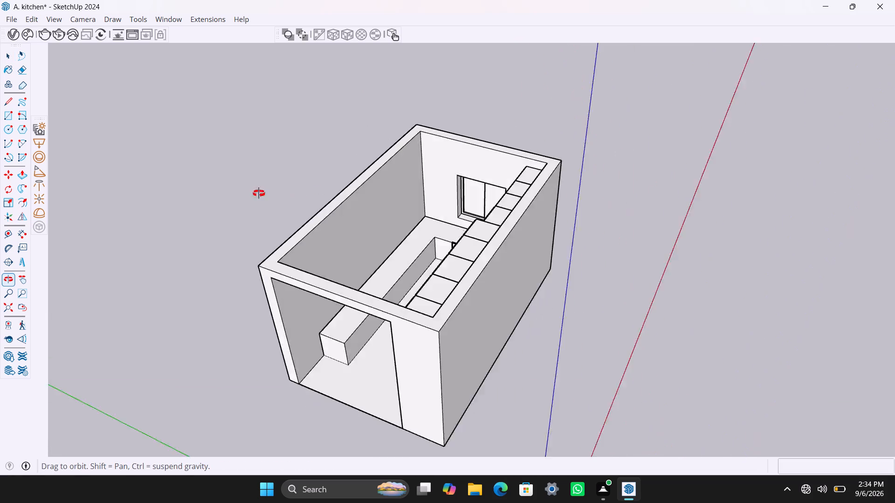
middle_click_drag(259, 193, 237, 193)
scroll(377, 168, "up", 4)
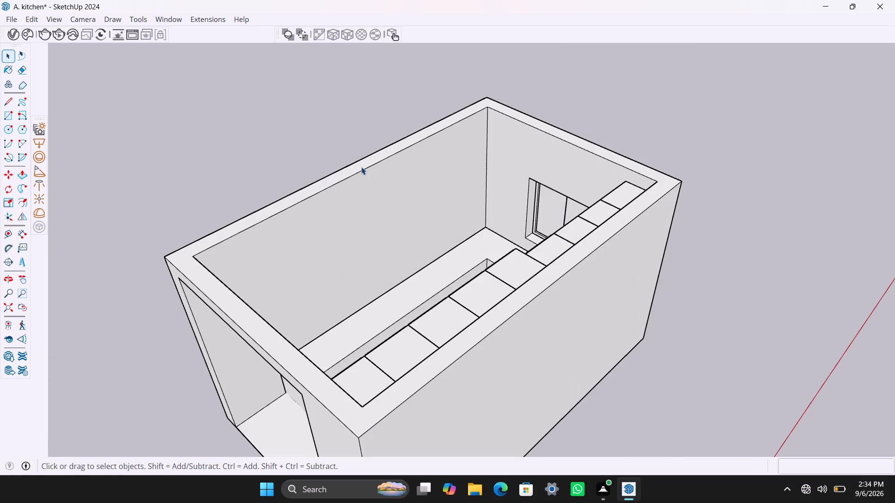
key("space")
key("space")
key("space")
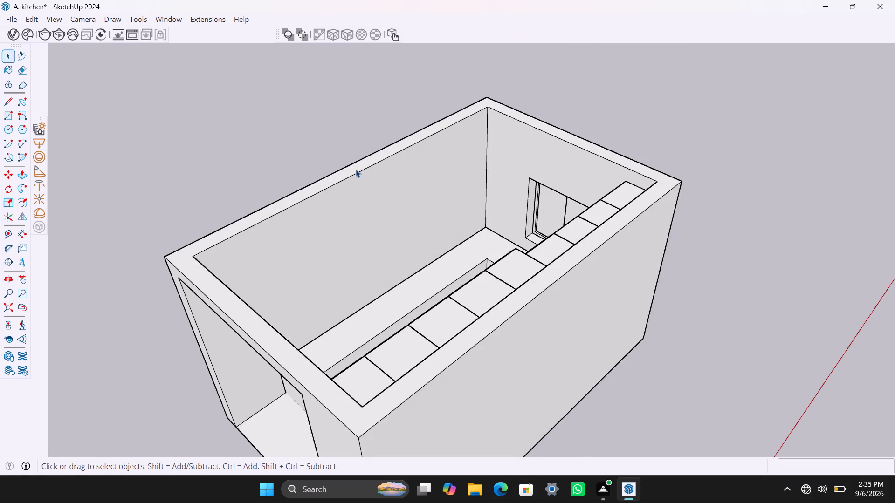
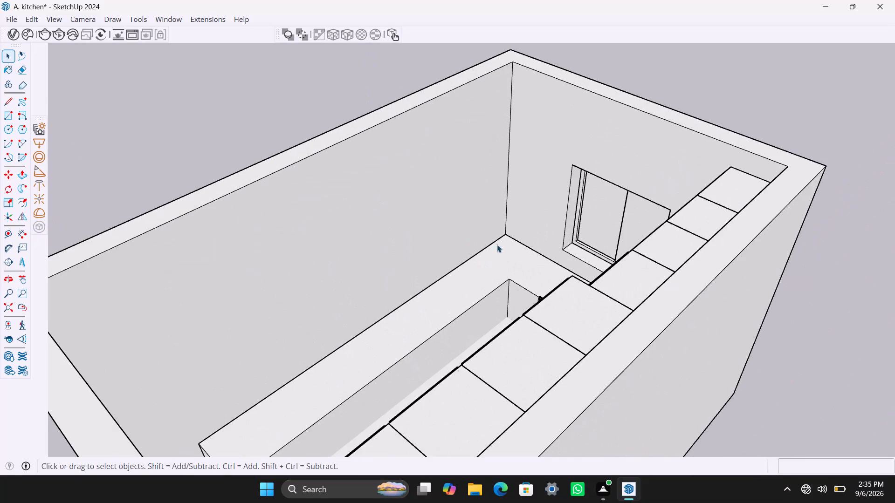
Inspect the kitchen model from several sides, including the cabinet rows, island counter and window wall.
middle_click_drag(512, 246, 342, 272)
scroll(383, 243, "down", 4)
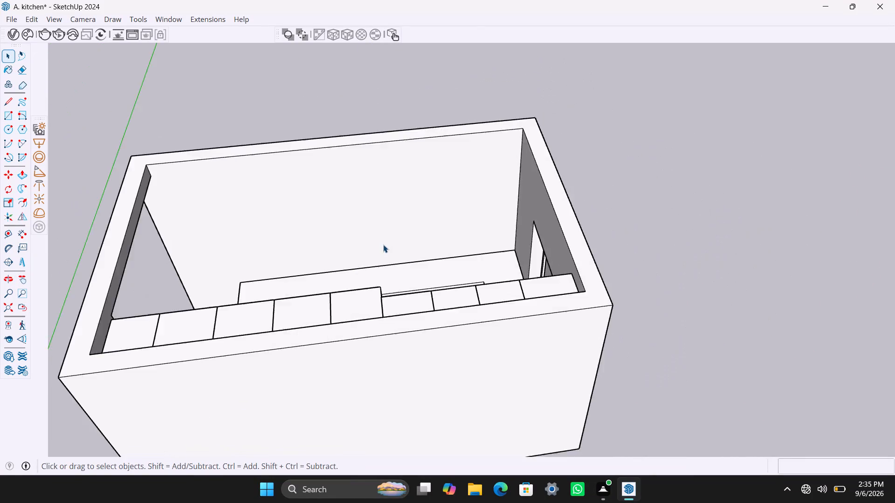
scroll(383, 245, "down", 5)
scroll(399, 238, "up", 6)
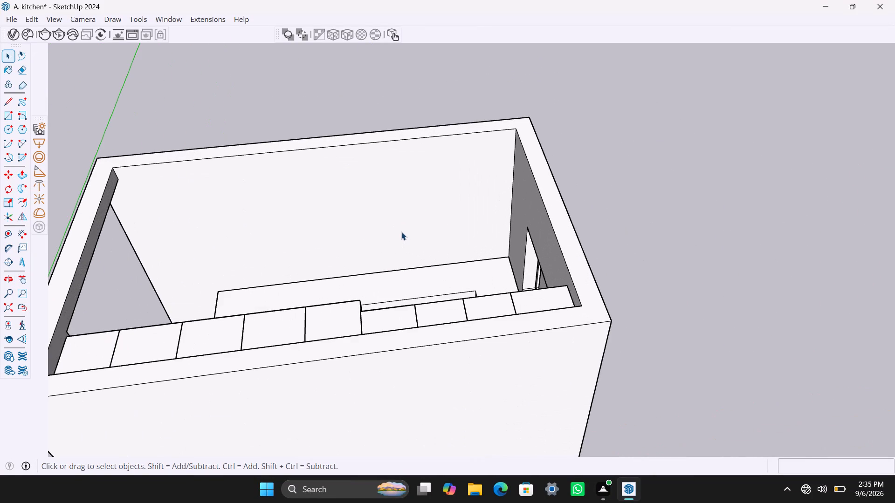
scroll(409, 229, "down", 6)
scroll(408, 229, "up", 6)
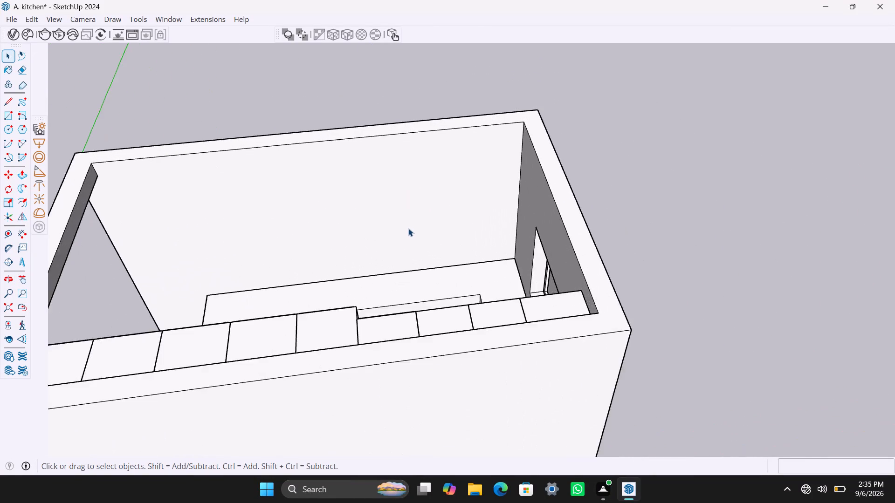
scroll(408, 228, "up", 1)
scroll(408, 227, "down", 5)
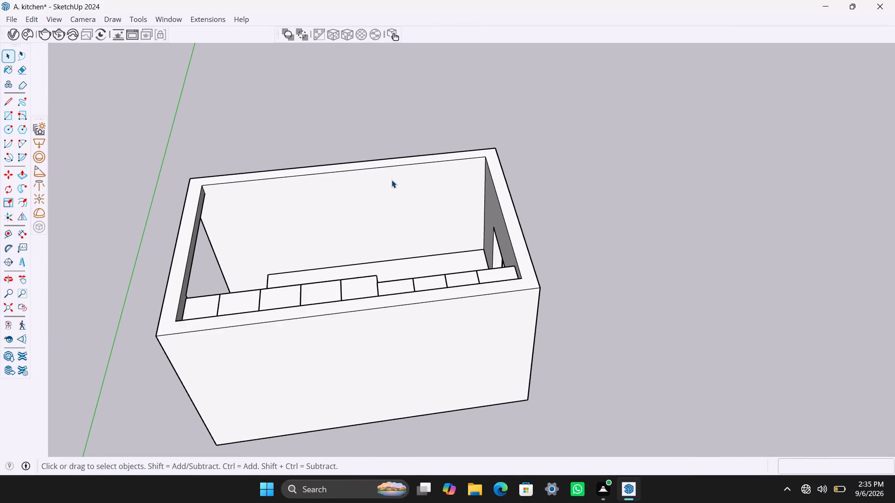
scroll(392, 180, "up", 6)
middle_click_drag(557, 176, 458, 214)
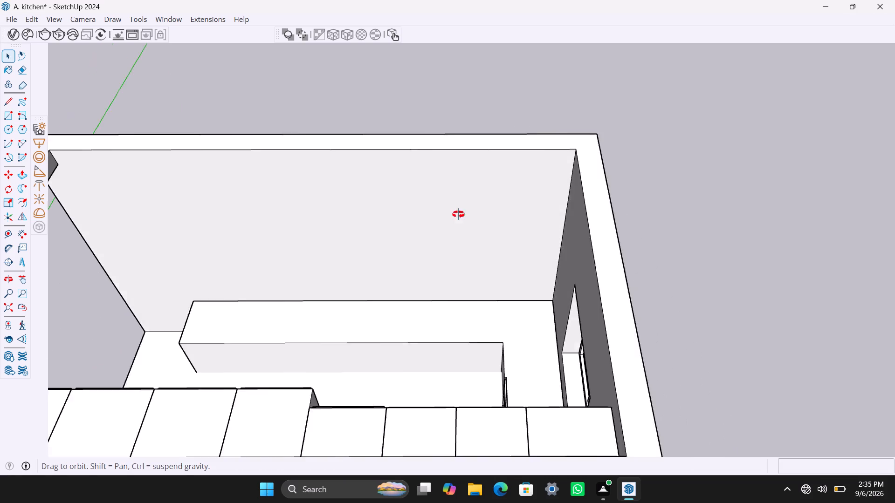
middle_click_drag(458, 214, 304, 225)
scroll(306, 227, "down", 8)
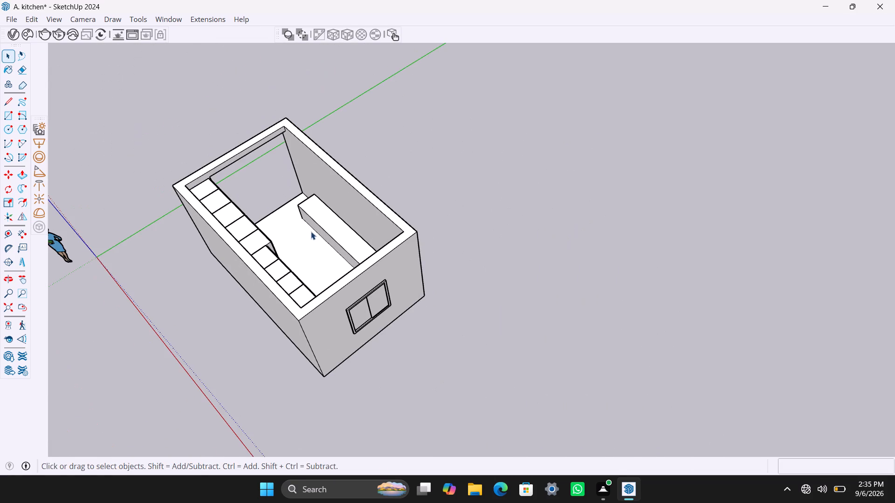
scroll(311, 230, "up", 4)
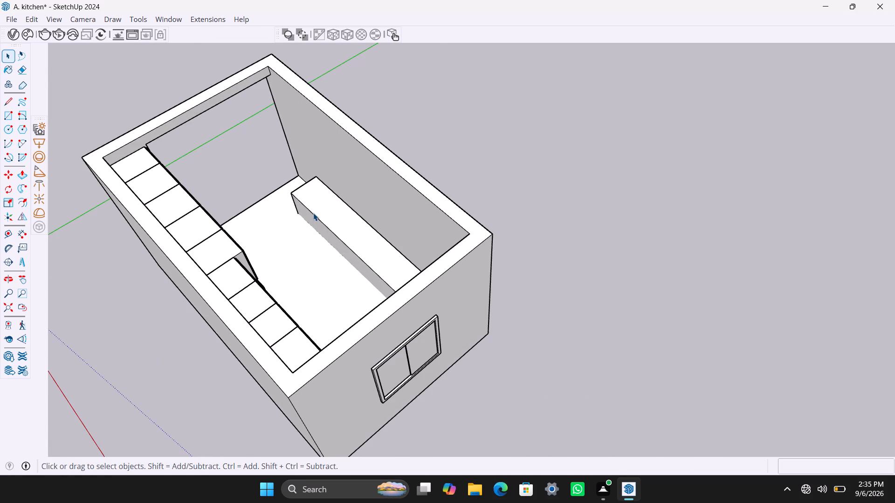
scroll(313, 213, "down", 7)
scroll(313, 213, "up", 4)
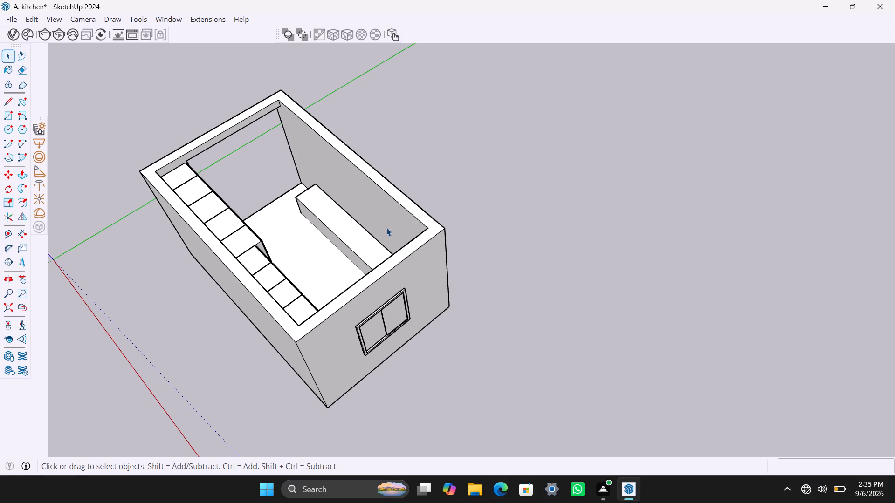
key("space")
scroll(422, 275, "down", 6)
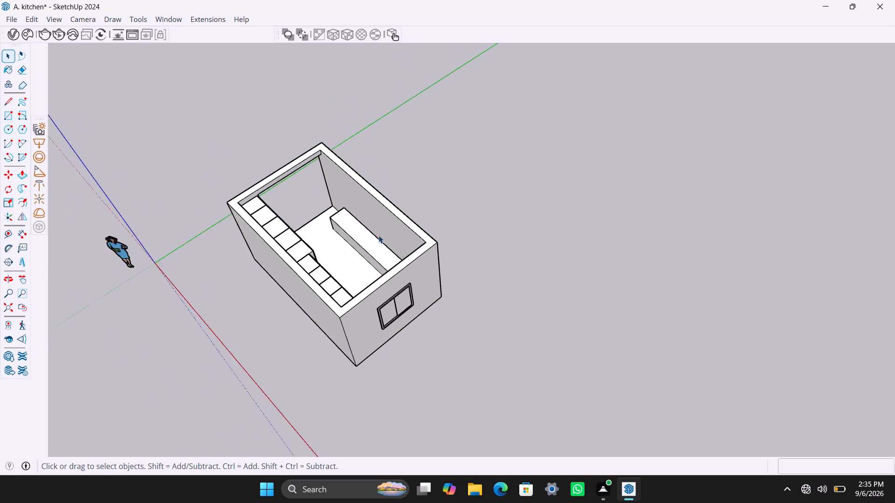
scroll(340, 222, "up", 7)
key("Escape")
scroll(436, 258, "down", 8)
middle_click_drag(468, 295, 290, 309)
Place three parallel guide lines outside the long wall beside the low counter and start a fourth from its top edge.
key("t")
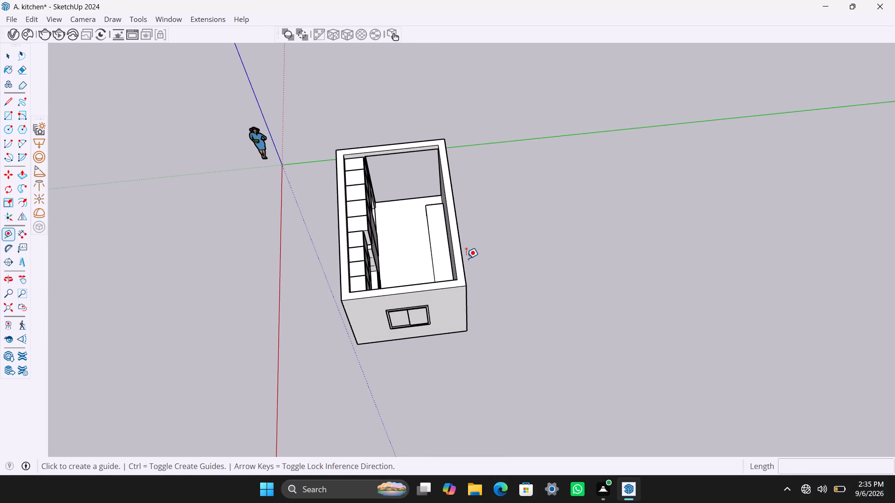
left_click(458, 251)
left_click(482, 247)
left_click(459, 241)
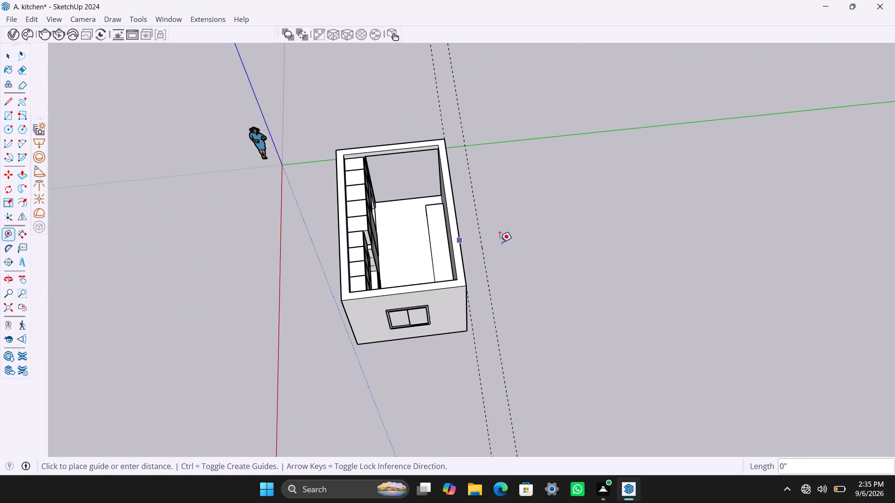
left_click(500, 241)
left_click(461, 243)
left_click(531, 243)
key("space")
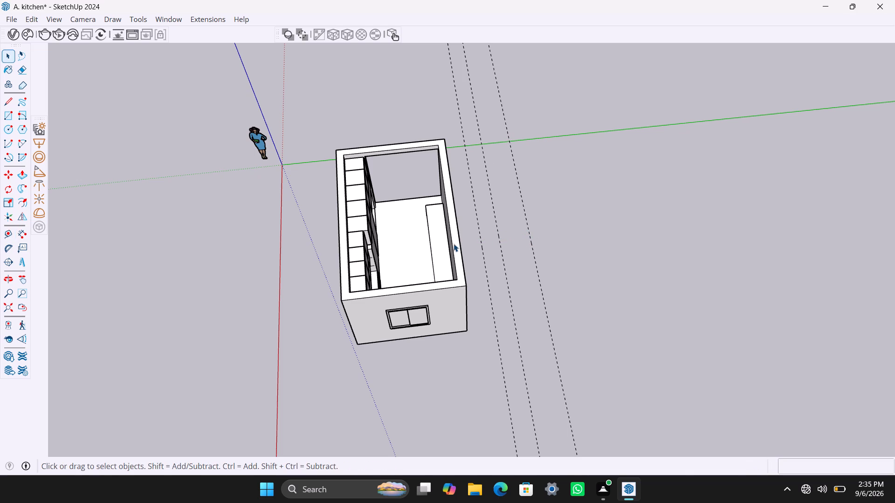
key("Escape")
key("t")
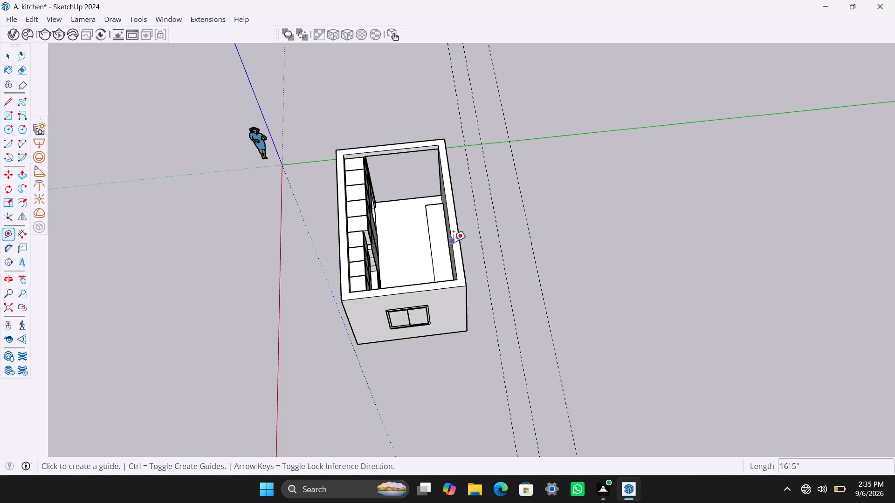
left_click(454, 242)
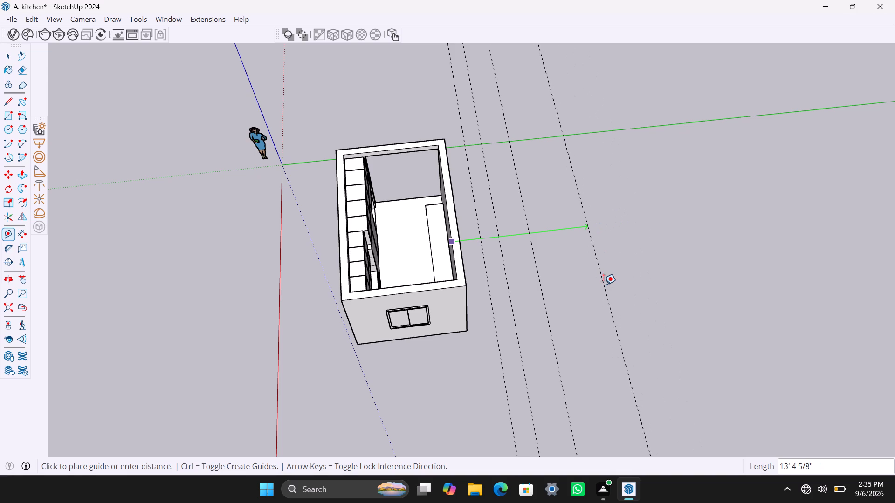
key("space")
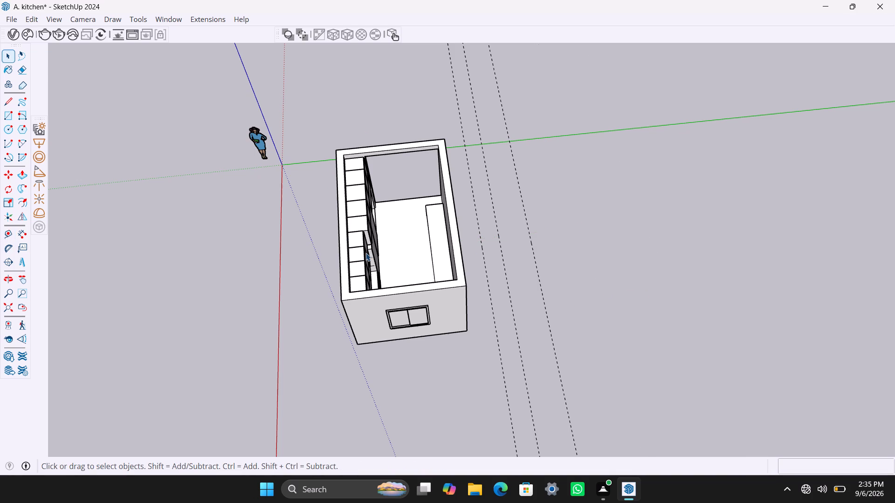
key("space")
Select the kitchen model and examine its interior, doorway and outer walls from all around.
left_click_drag(369, 212, 365, 209)
scroll(360, 177, "down", 7)
middle_click_drag(423, 246, 294, 237)
scroll(386, 247, "up", 2)
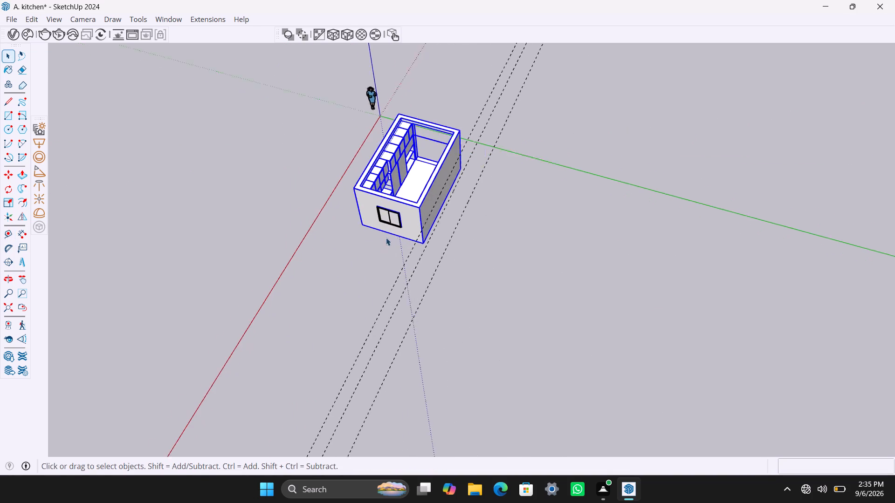
scroll(386, 238, "up", 6)
scroll(413, 188, "up", 6)
scroll(417, 154, "down", 8)
middle_click_drag(461, 124, 21, 157)
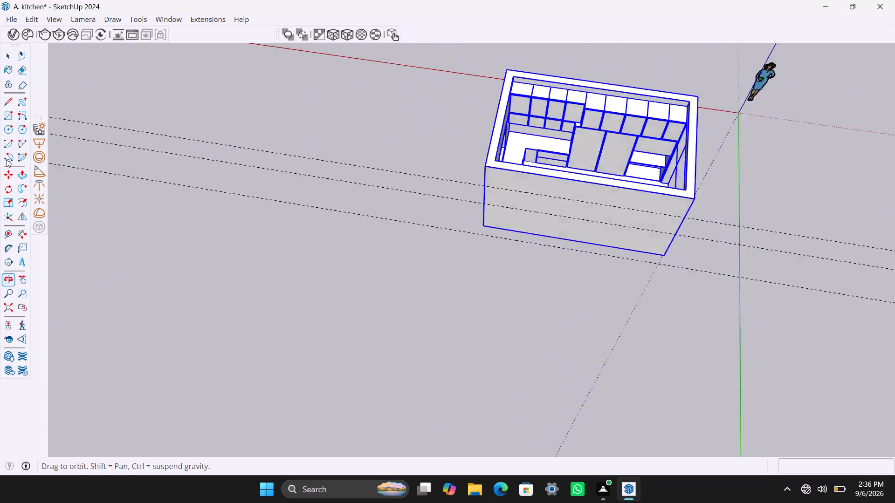
scroll(527, 173, "up", 6)
middle_click_drag(599, 173, 62, 201)
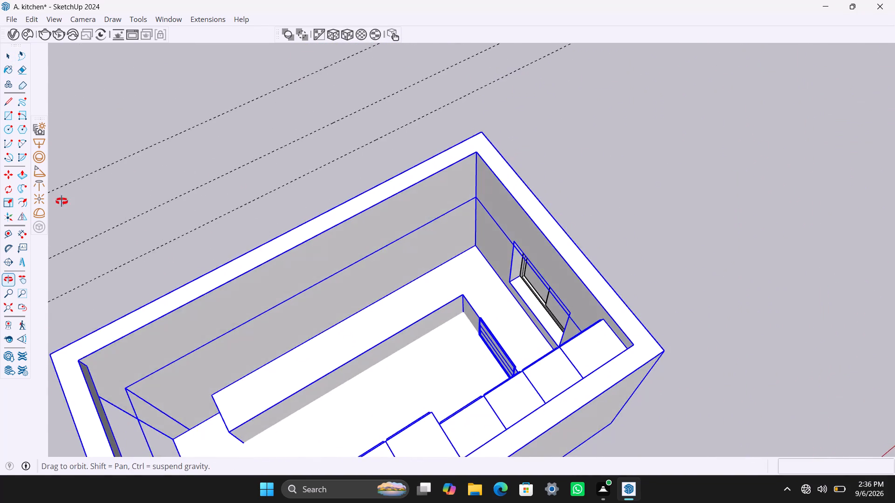
middle_click_drag(62, 201, 280, 200)
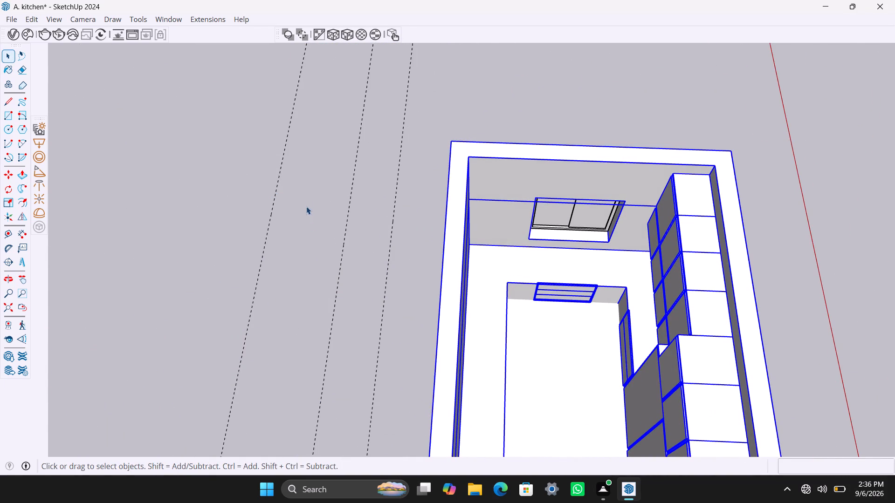
scroll(304, 179, "down", 3)
scroll(301, 146, "up", 1)
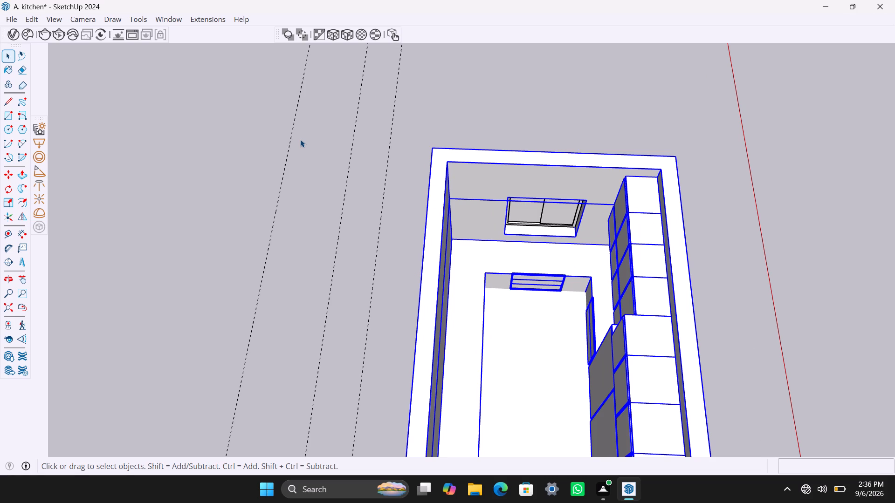
scroll(301, 143, "down", 3)
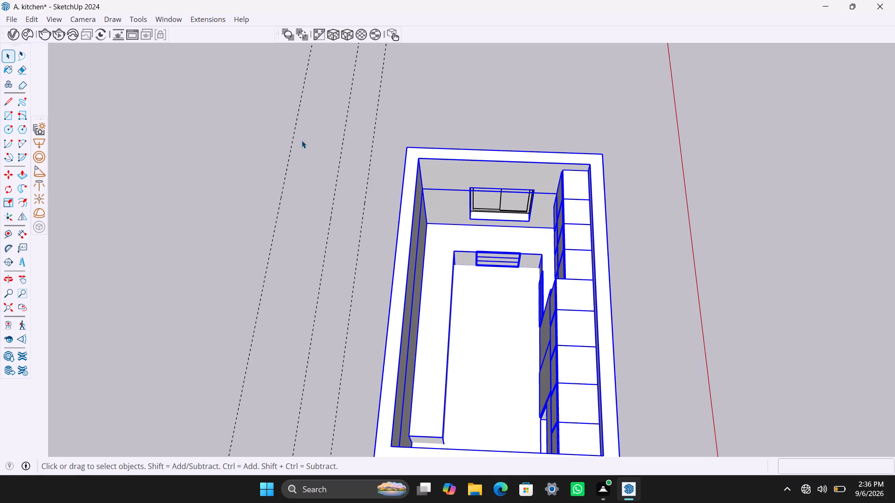
scroll(313, 185, "down", 7)
middle_click_drag(433, 244, 399, 190)
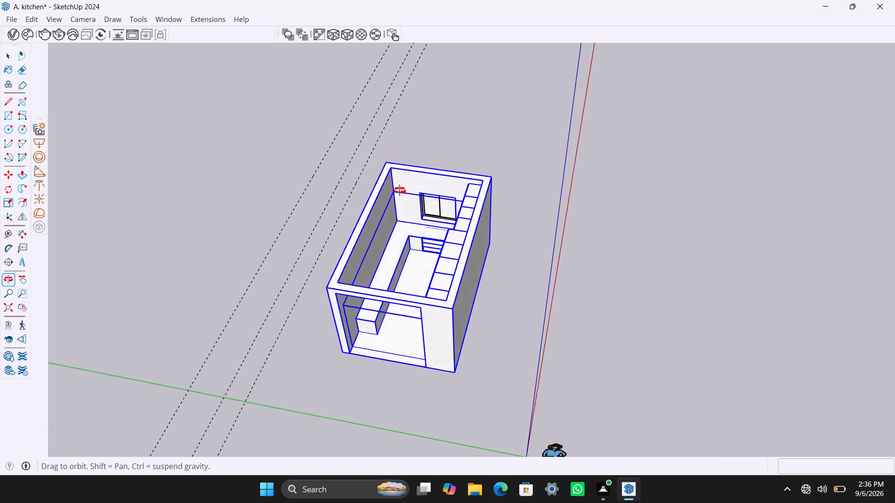
middle_click_drag(399, 190, 414, 194)
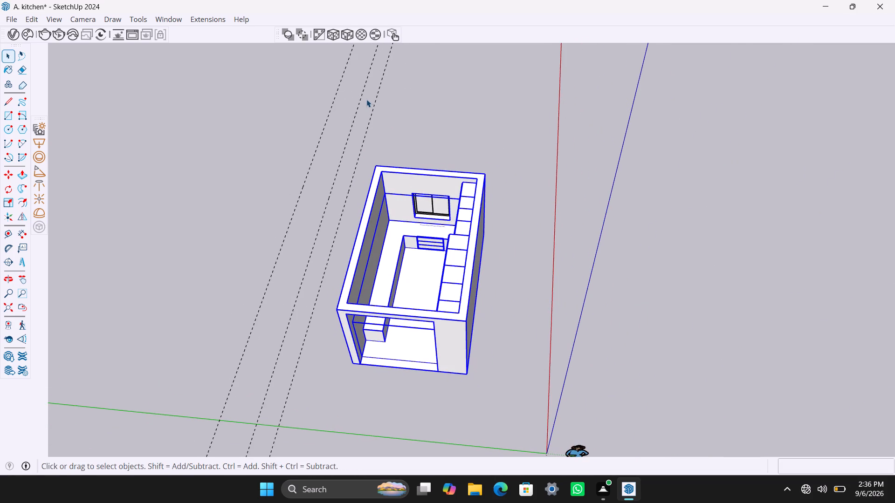
scroll(363, 134, "down", 8)
middle_click_drag(470, 143, 389, 104)
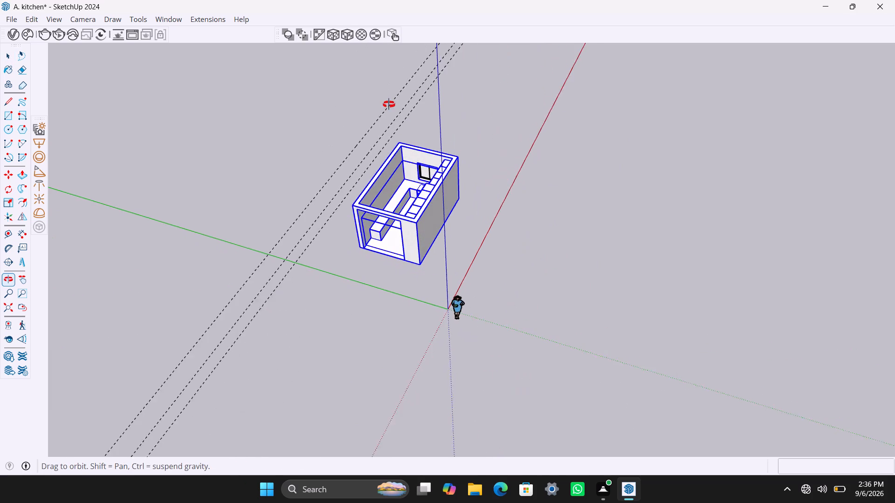
middle_click_drag(389, 104, 388, 104)
middle_click_drag(380, 96, 357, 72)
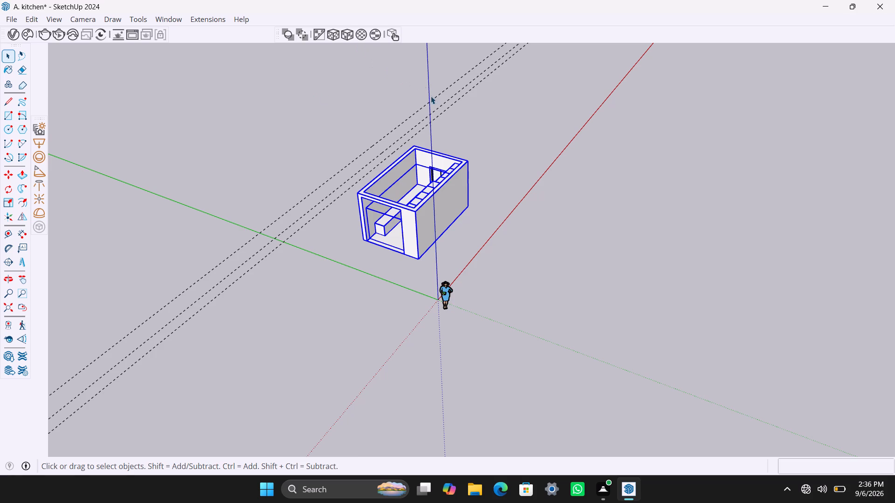
scroll(410, 89, "up", 4)
scroll(418, 131, "up", 4)
middle_click_drag(463, 197, 747, 176)
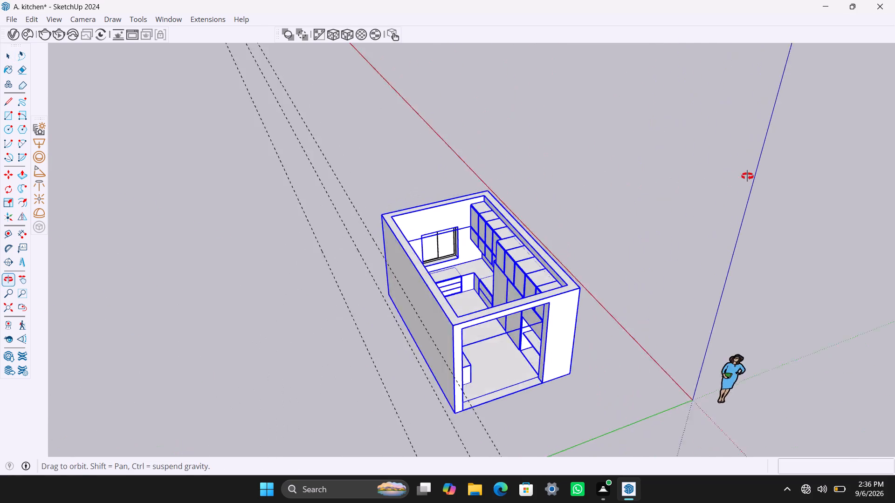
middle_click_drag(747, 176, 799, 160)
scroll(564, 183, "down", 5)
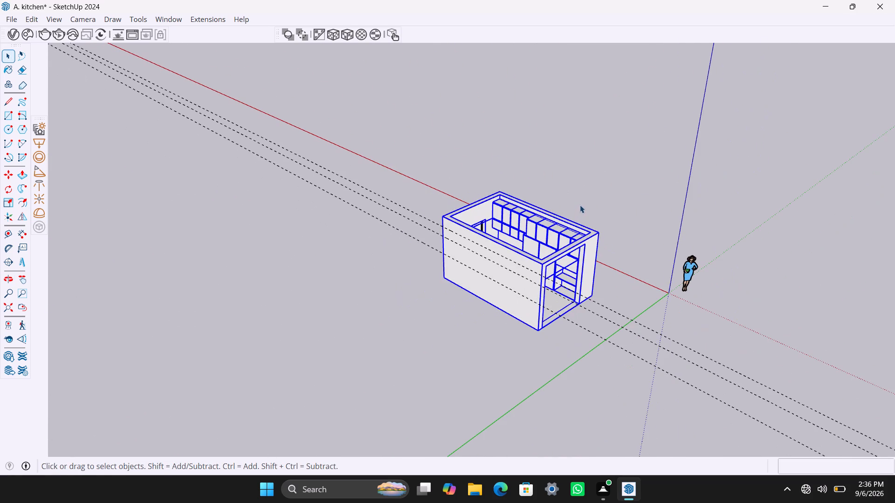
Clear the selection and delete all guides from the model.
key("space")
key("Escape")
key("Escape")
left_click(507, 193)
left_click(516, 170)
left_click(420, 134)
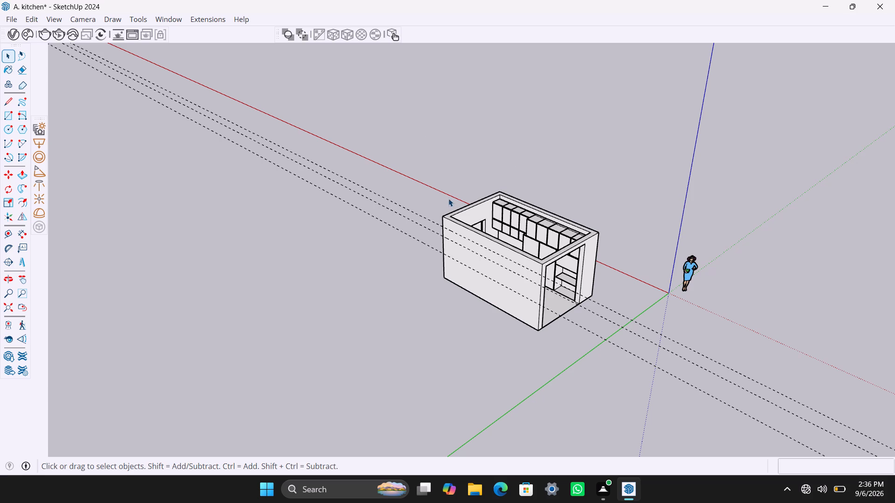
left_click(28, 19)
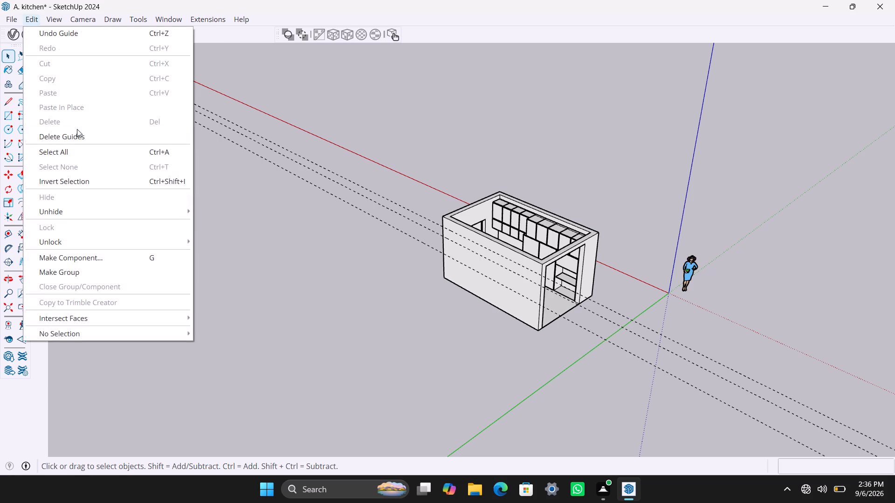
left_click(78, 131)
Save the kitchen model with the doorway, counter and window wall in view from above.
scroll(506, 160, "down", 5)
middle_click_drag(552, 218, 131, 228)
scroll(447, 230, "up", 6)
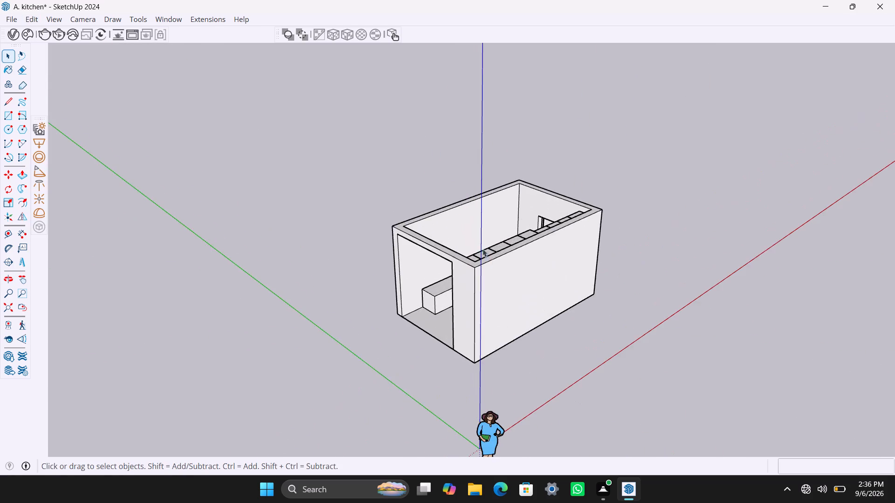
middle_click_drag(517, 240, 554, 349)
key("space")
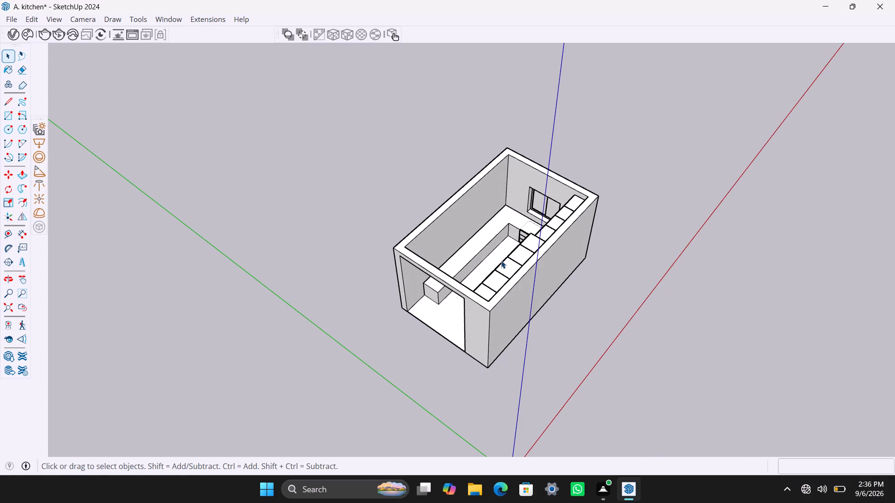
key("ctrl+s")
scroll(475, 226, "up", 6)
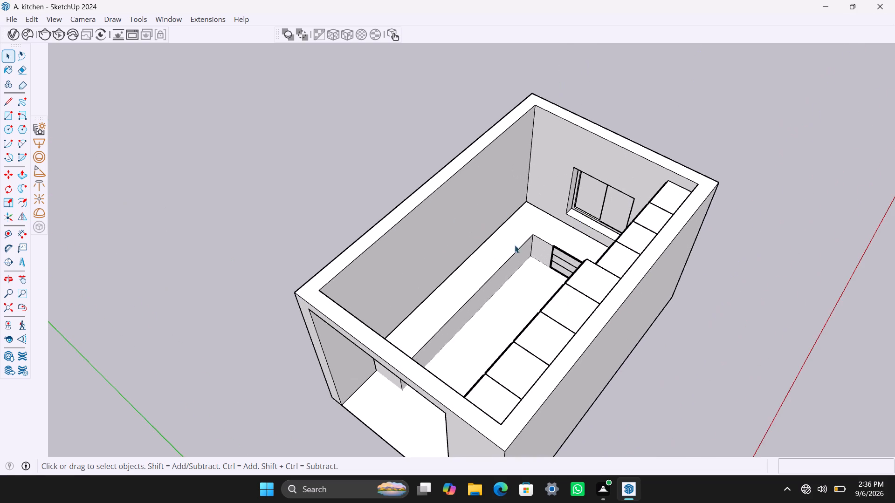
Examine the kitchen's window wall, L-shaped counter and doorway end from above, near and far.
middle_click_drag(527, 267, 542, 279)
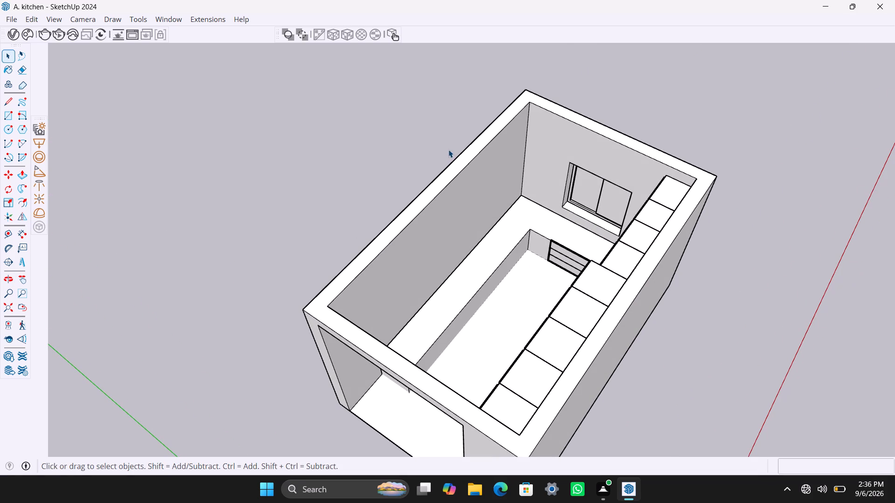
scroll(460, 158, "down", 5)
scroll(476, 149, "up", 6)
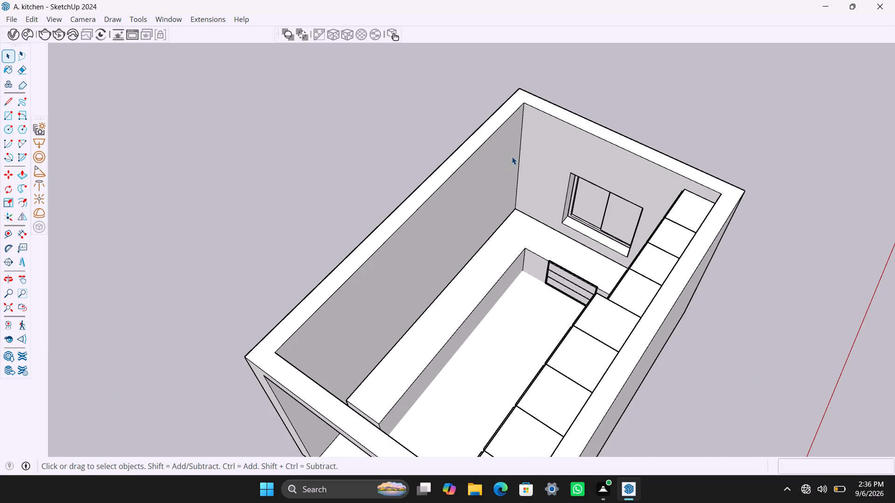
middle_click_drag(512, 156, 673, 163)
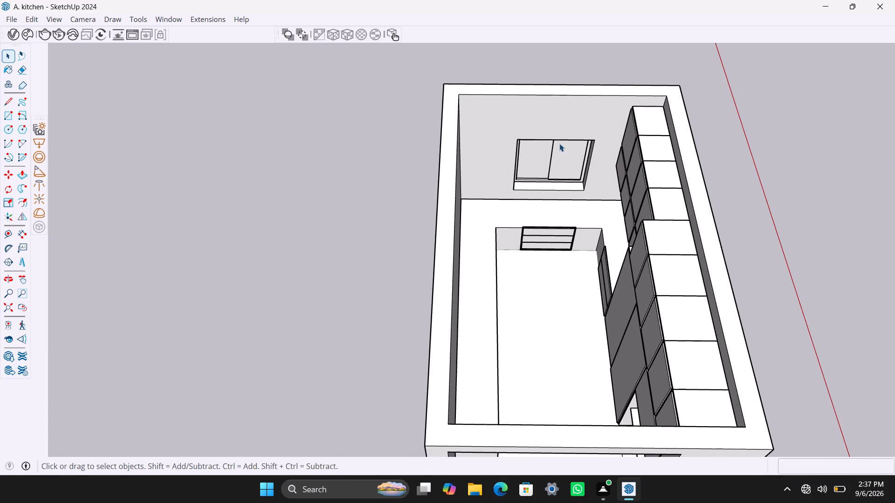
scroll(548, 130, "down", 6)
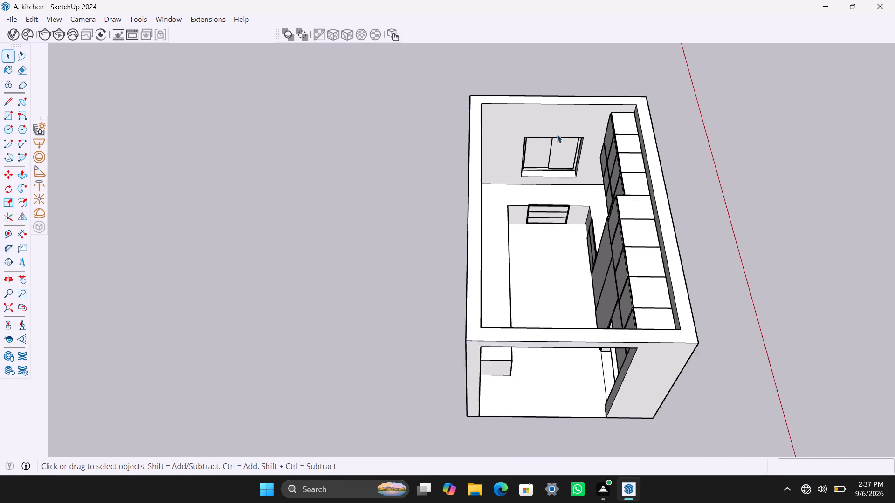
middle_click_drag(644, 135, 524, 130)
scroll(524, 130, "up", 1)
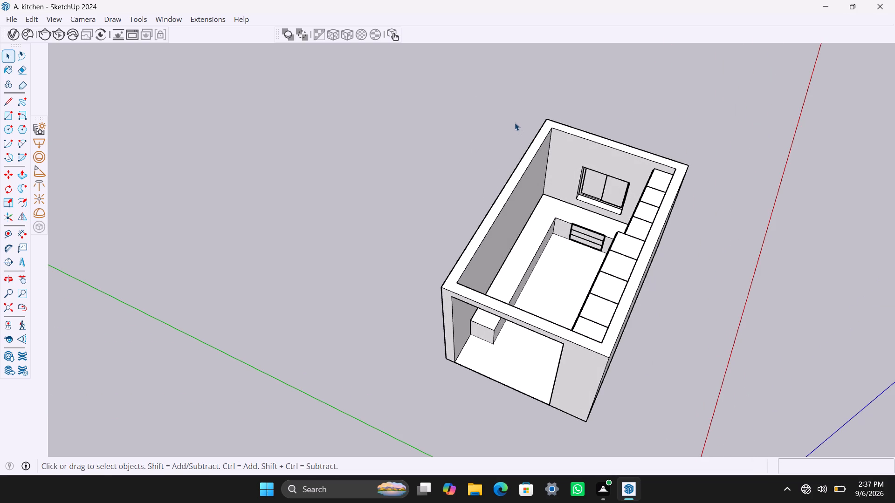
scroll(386, 120, "down", 8)
middle_click_drag(623, 147, 565, 147)
scroll(565, 147, "up", 1)
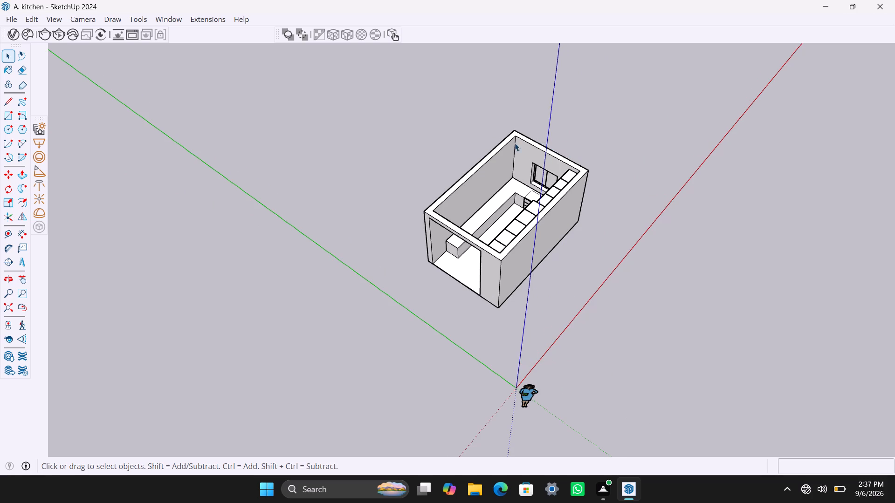
scroll(501, 152, "down", 5)
scroll(561, 182, "up", 5)
scroll(491, 164, "up", 9)
middle_click_drag(482, 176, 506, 194)
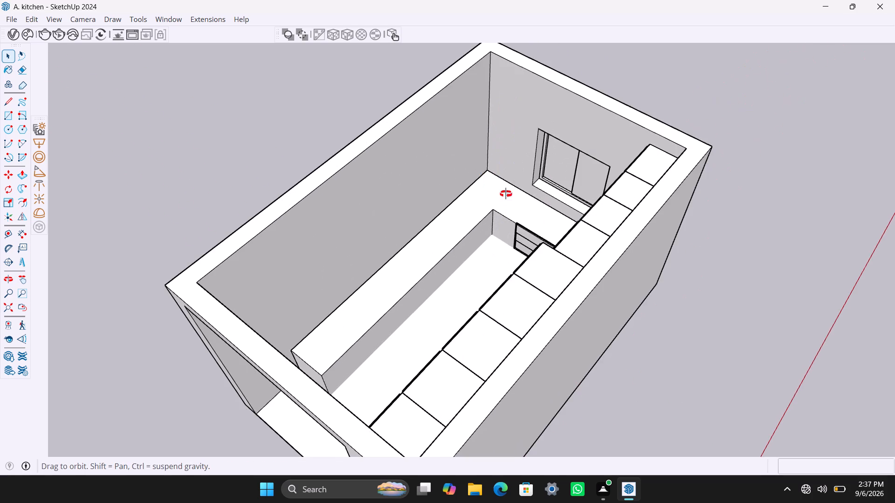
middle_click_drag(506, 194, 594, 197)
scroll(594, 197, "up", 1)
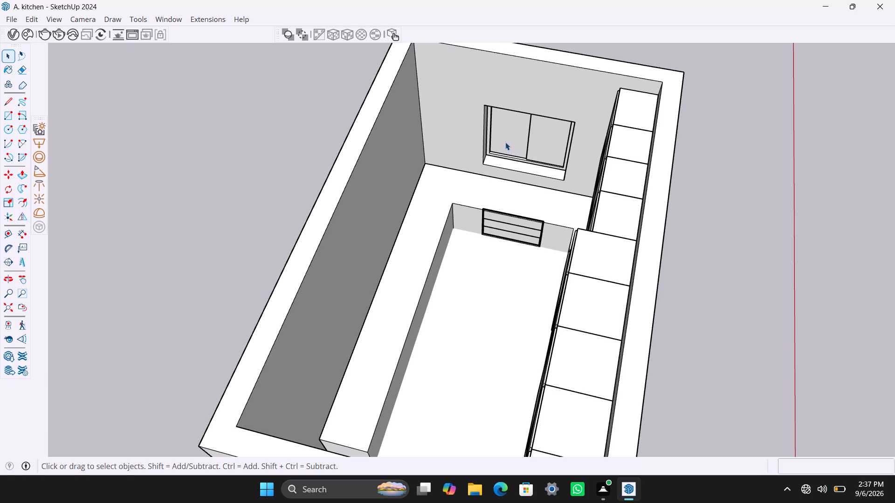
scroll(504, 138, "down", 5)
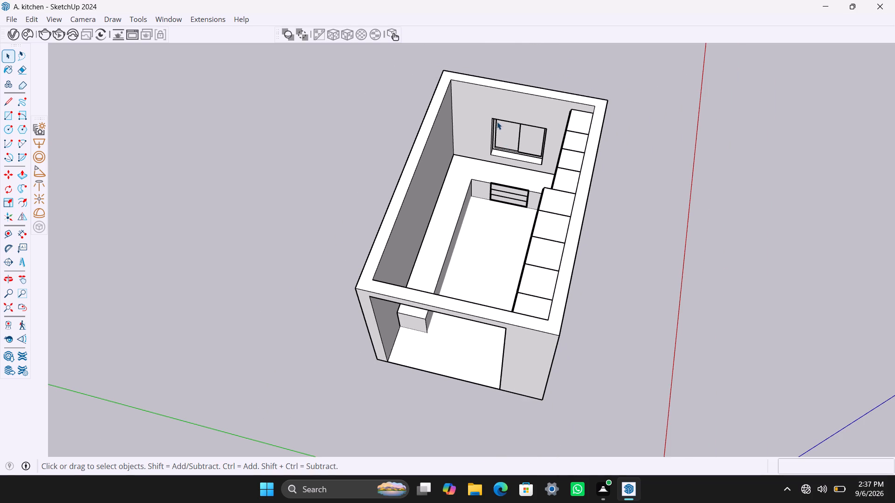
scroll(497, 122, "down", 5)
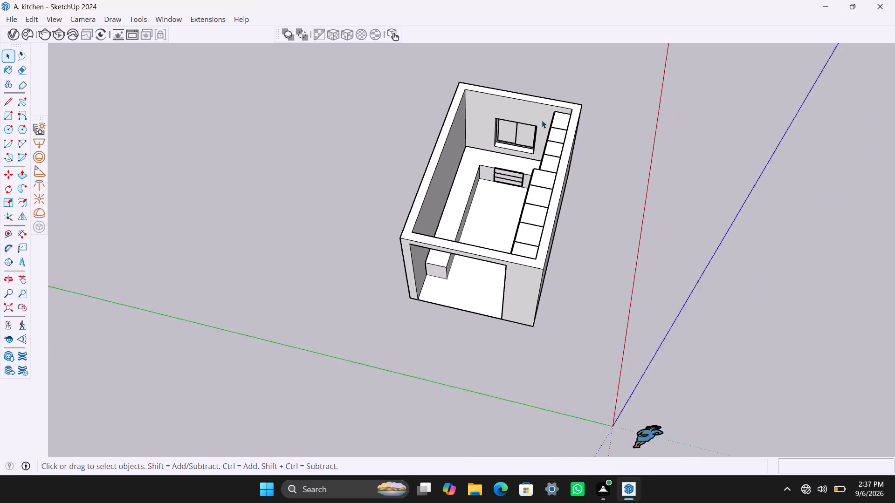
Examine the wall of upper and tall cabinets, the open shelf unit and the drawer fronts inside the kitchen.
middle_click_drag(565, 122, 754, 116)
scroll(468, 131, "up", 5)
middle_click_drag(470, 190, 612, 184)
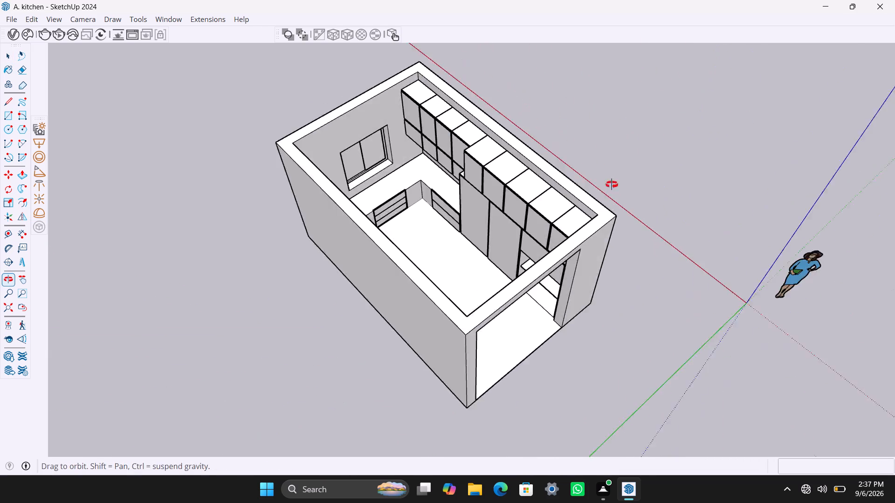
middle_click_drag(612, 184, 621, 184)
scroll(424, 177, "up", 6)
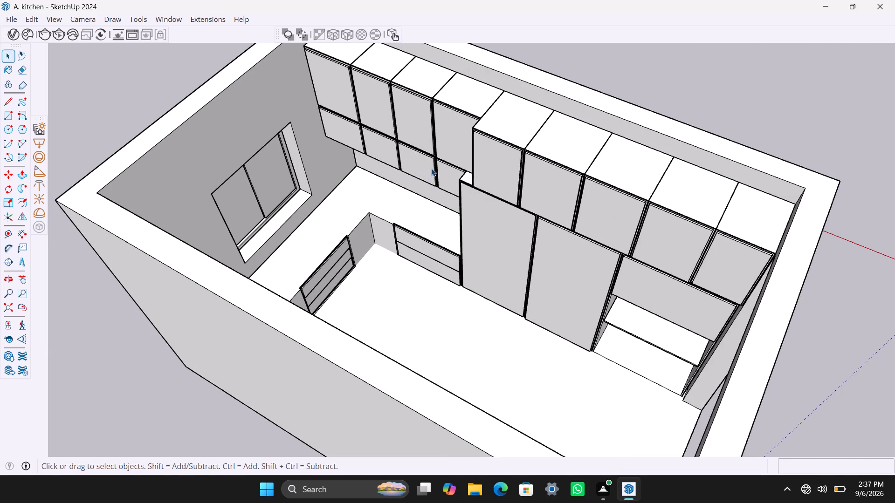
scroll(462, 164, "down", 4)
middle_click_drag(463, 167, 514, 161)
scroll(469, 145, "up", 3)
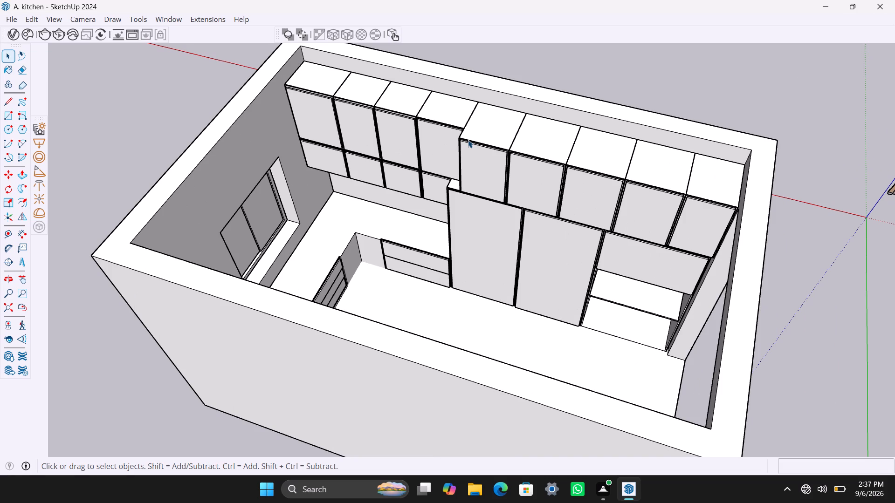
scroll(480, 133, "up", 3)
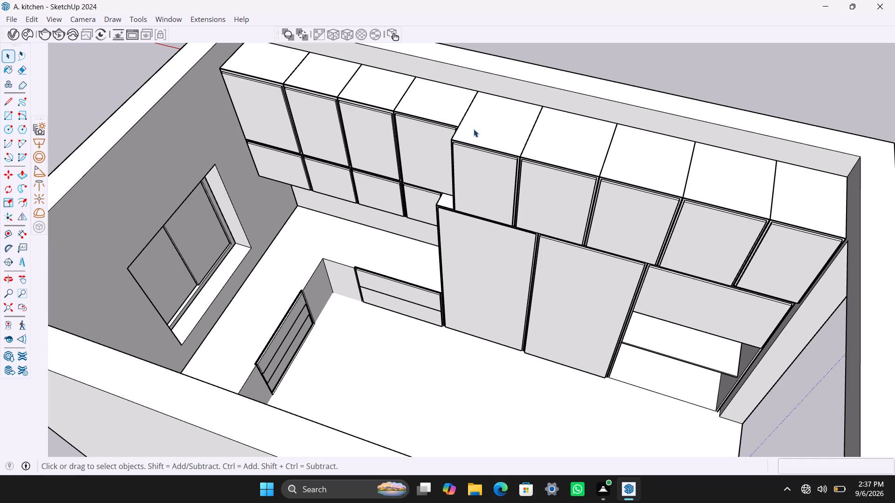
scroll(474, 129, "down", 5)
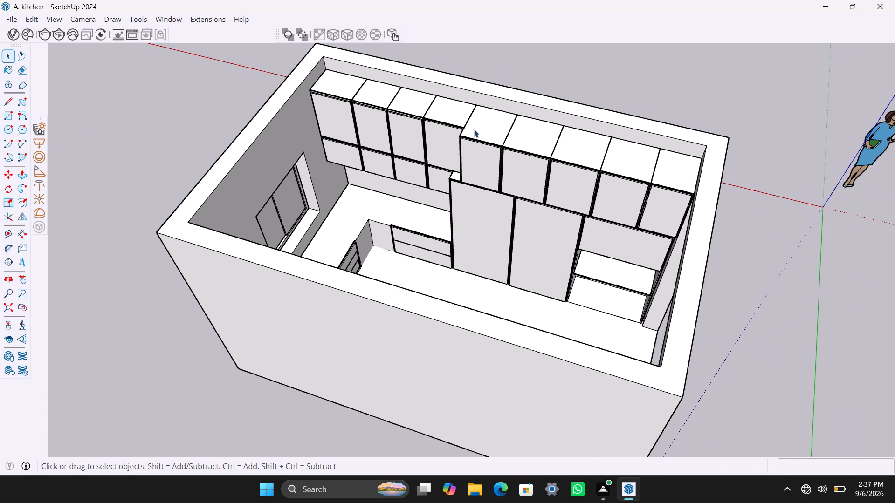
scroll(474, 129, "up", 2)
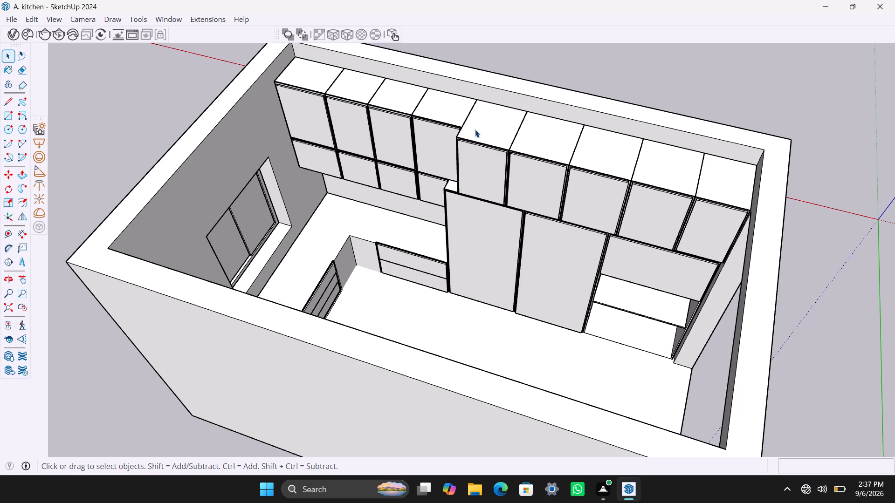
scroll(475, 129, "up", 5)
scroll(475, 128, "down", 4)
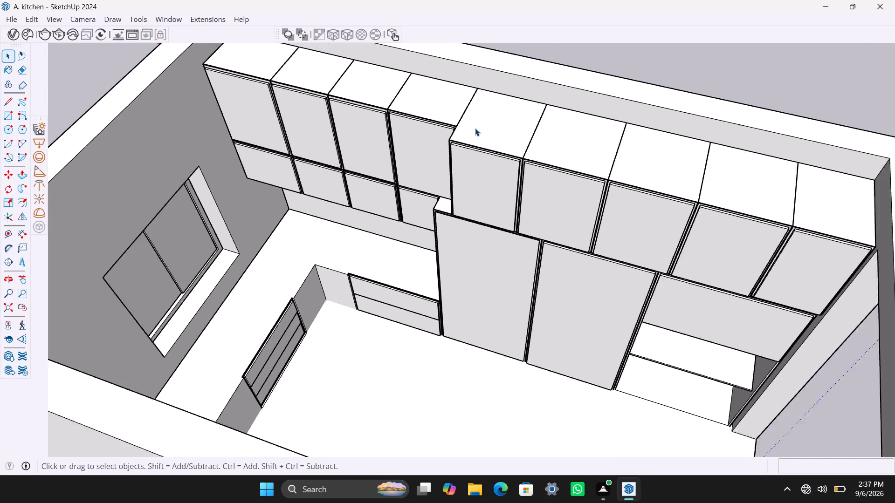
scroll(475, 128, "down", 12)
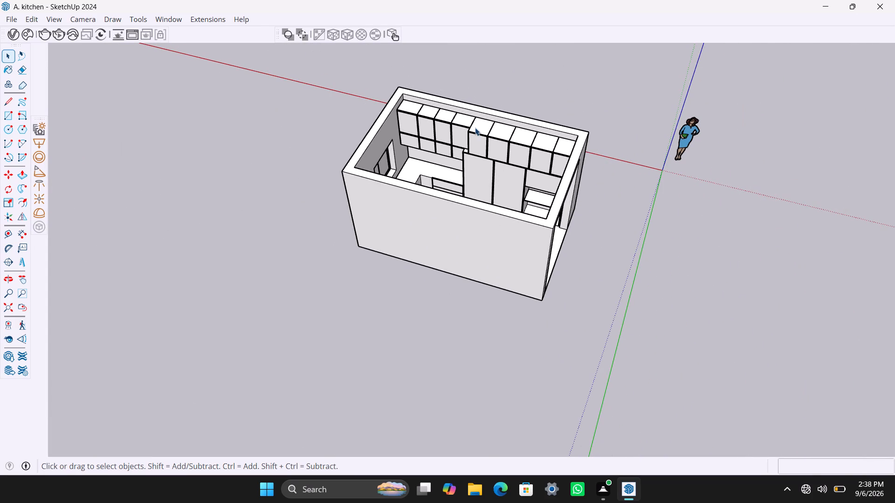
Examine the long low counter with its blank wall, the cabinet tops and the outer wall behind them.
scroll(475, 128, "up", 1)
middle_click_drag(544, 123, 379, 173)
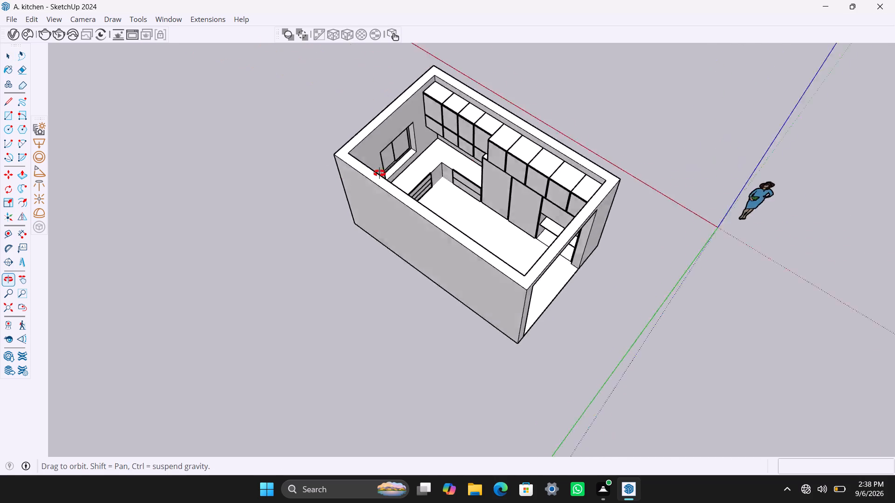
middle_click_drag(379, 173, 333, 174)
scroll(472, 161, "up", 4)
middle_click_drag(527, 167, 319, 175)
scroll(444, 174, "up", 3)
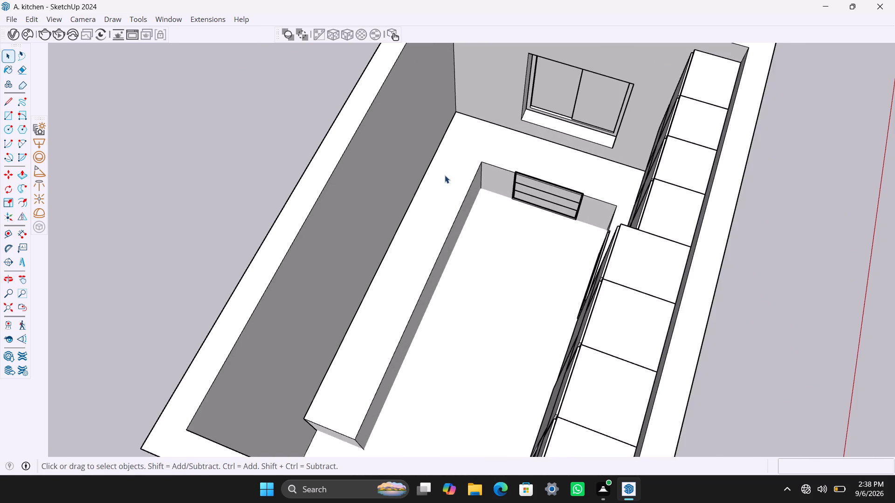
middle_click_drag(445, 175, 313, 176)
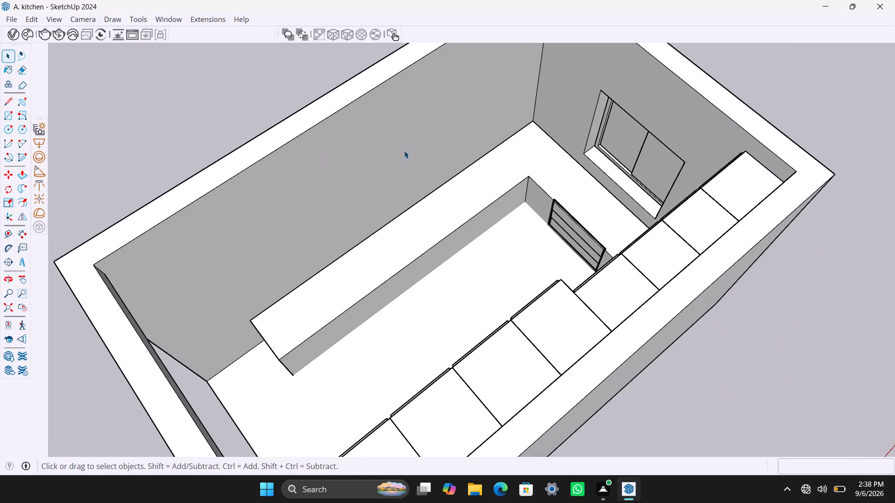
scroll(301, 156, "down", 3)
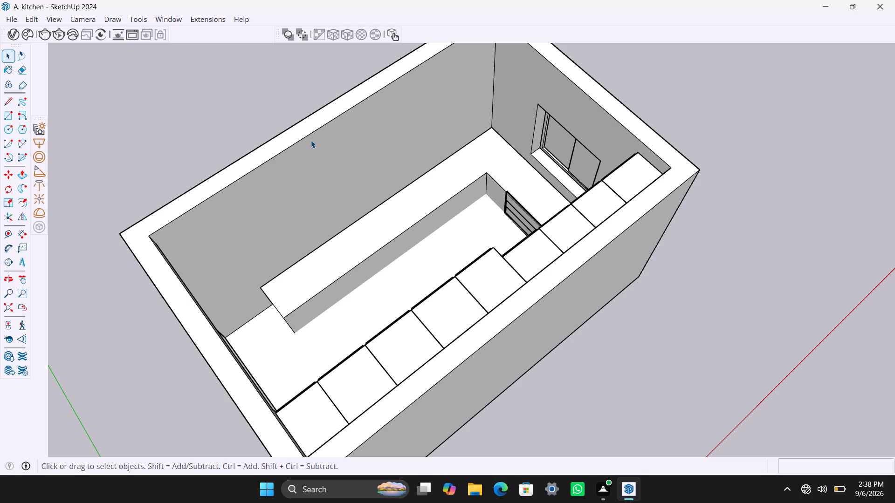
scroll(313, 141, "down", 7)
middle_click_drag(344, 143, 318, 139)
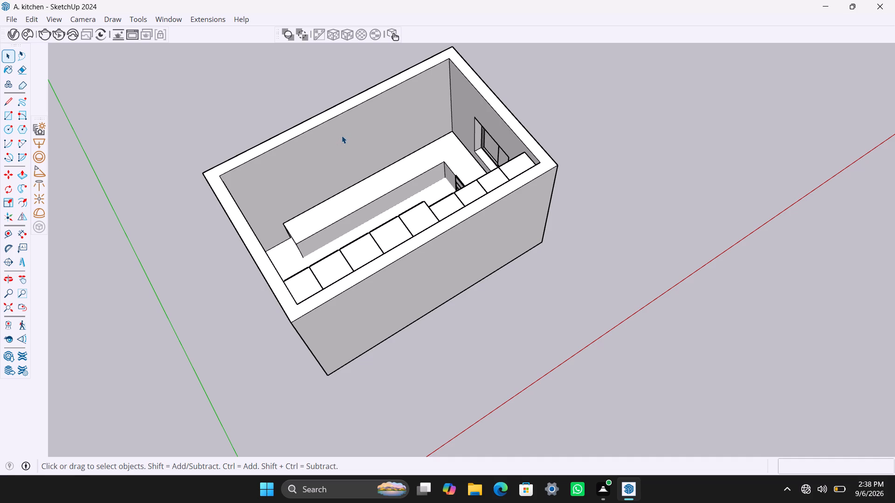
scroll(356, 171, "down", 7)
middle_click_drag(366, 177, 429, 180)
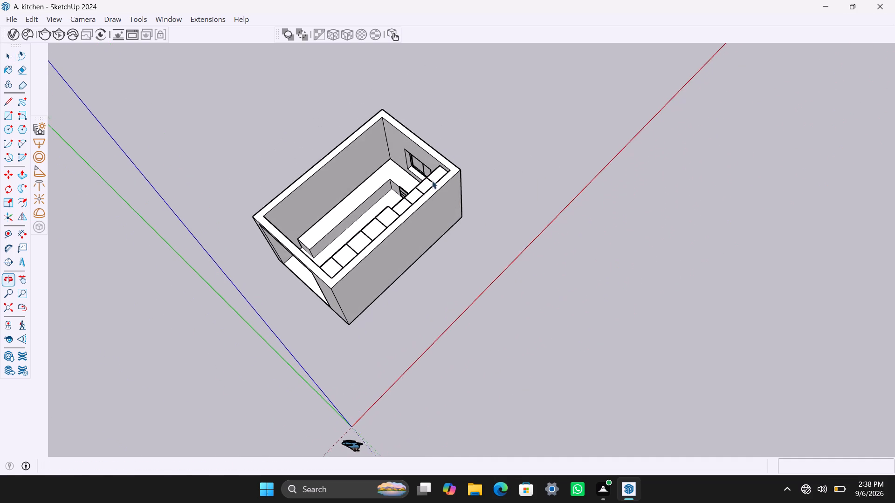
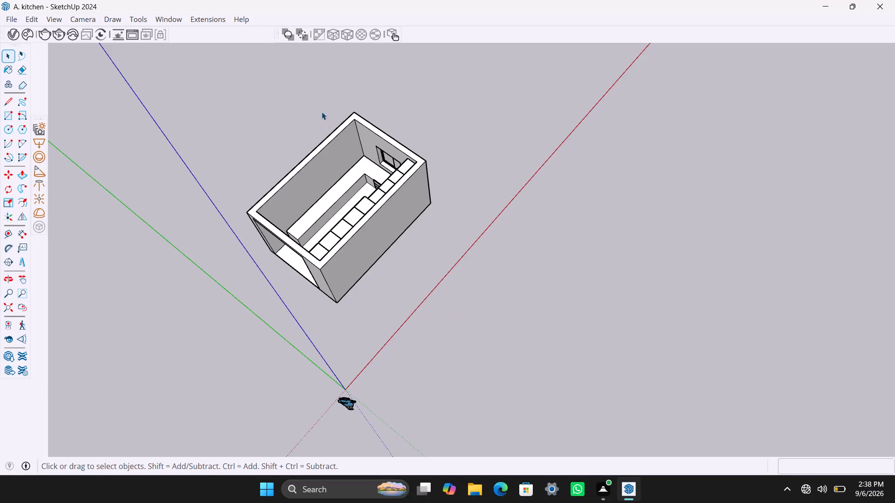
Examine the kitchen from above on opposite sides, covering the outer walls, the window corner and the run of upper and tall cabinets.
scroll(321, 111, "up", 2)
scroll(319, 108, "down", 4)
middle_click_drag(319, 108, 405, 110)
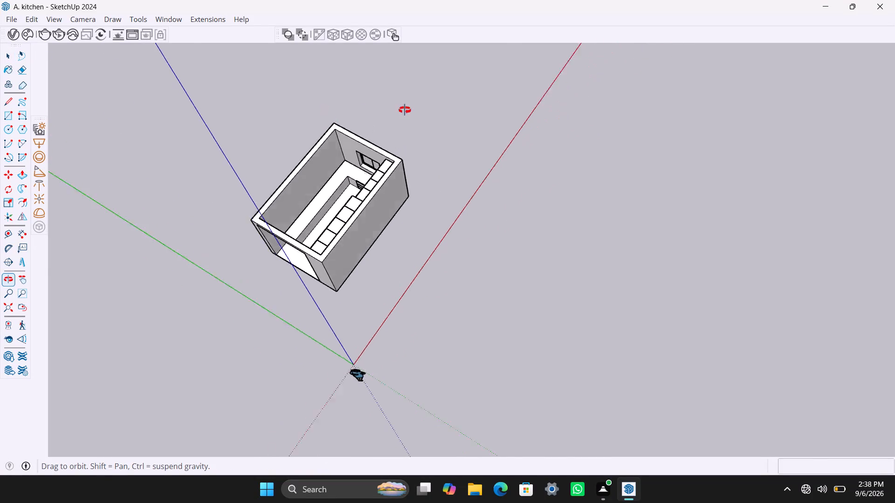
middle_click_drag(405, 110, 500, 105)
scroll(445, 76, "up", 3)
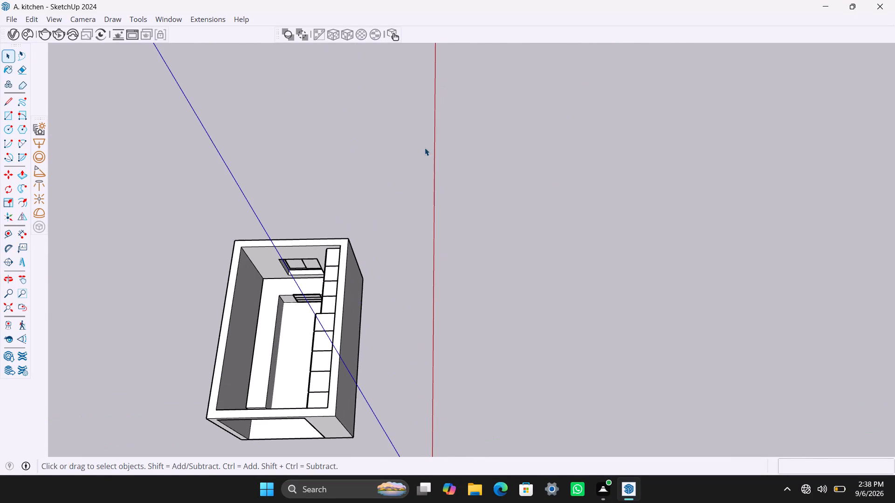
middle_click_drag(341, 252, 647, 186)
scroll(543, 372, "down", 7)
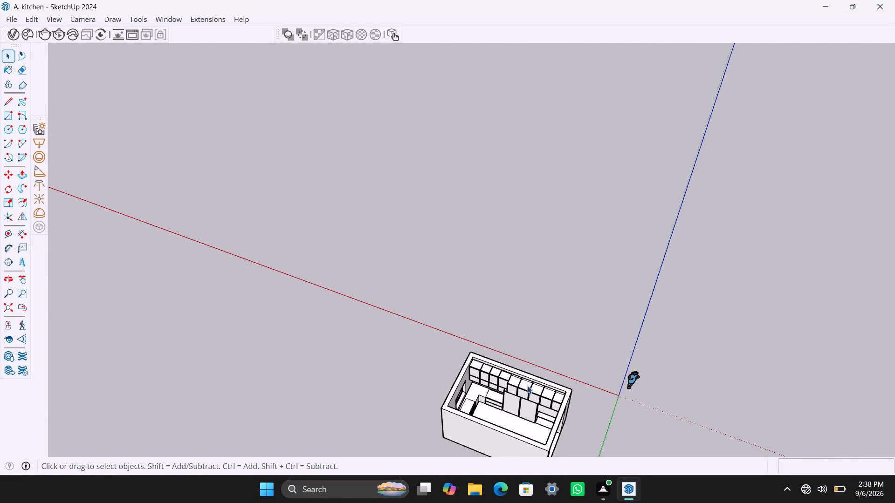
middle_click_drag(526, 381, 497, 161, "shift")
scroll(498, 200, "up", 7)
middle_click_drag(496, 211, 434, 314)
scroll(439, 220, "up", 4)
scroll(461, 226, "down", 6)
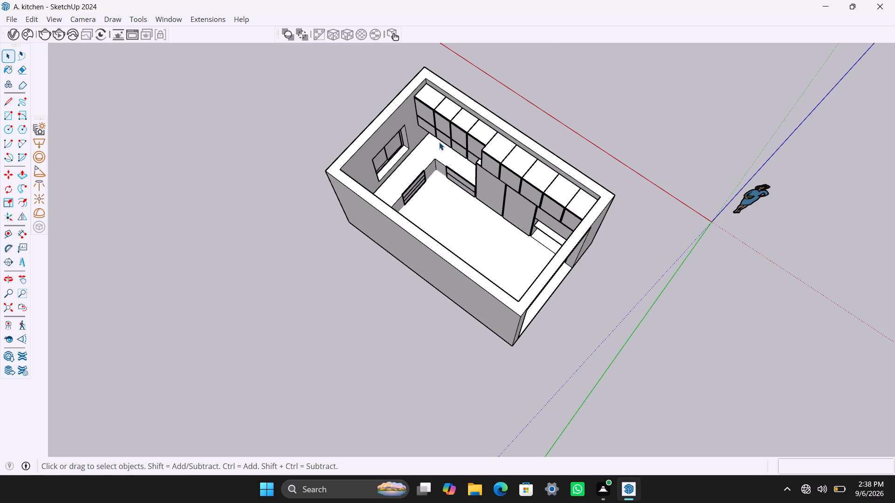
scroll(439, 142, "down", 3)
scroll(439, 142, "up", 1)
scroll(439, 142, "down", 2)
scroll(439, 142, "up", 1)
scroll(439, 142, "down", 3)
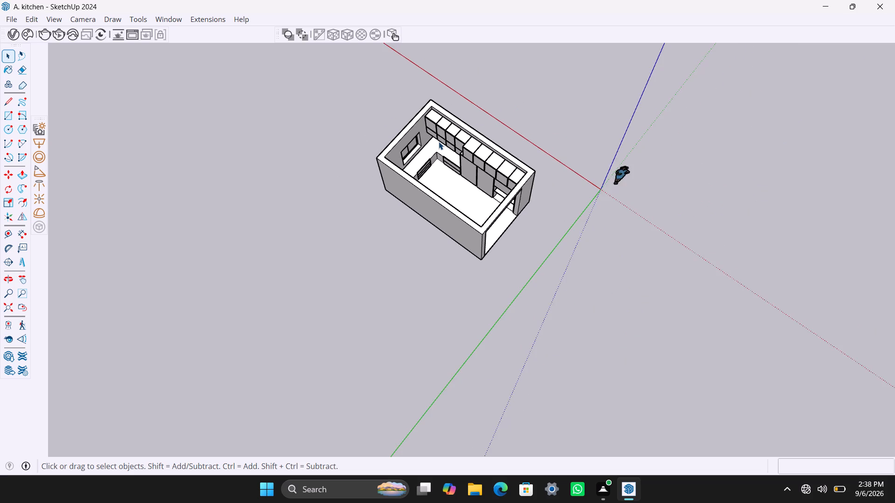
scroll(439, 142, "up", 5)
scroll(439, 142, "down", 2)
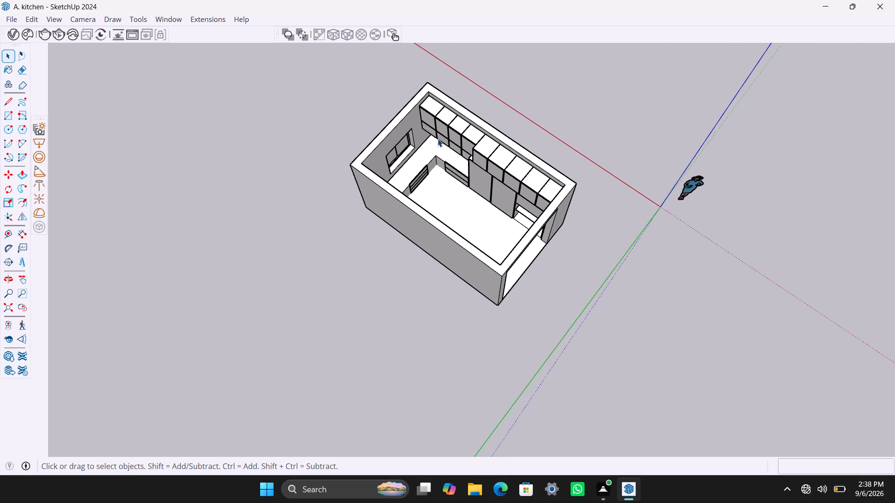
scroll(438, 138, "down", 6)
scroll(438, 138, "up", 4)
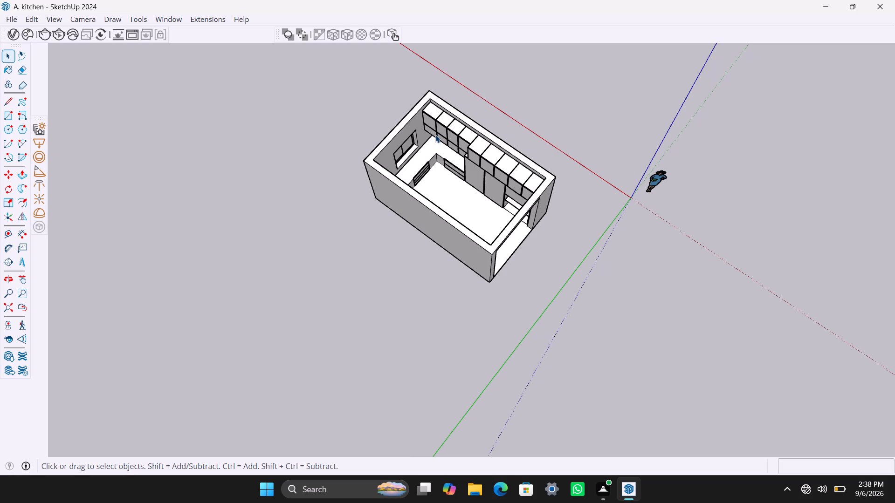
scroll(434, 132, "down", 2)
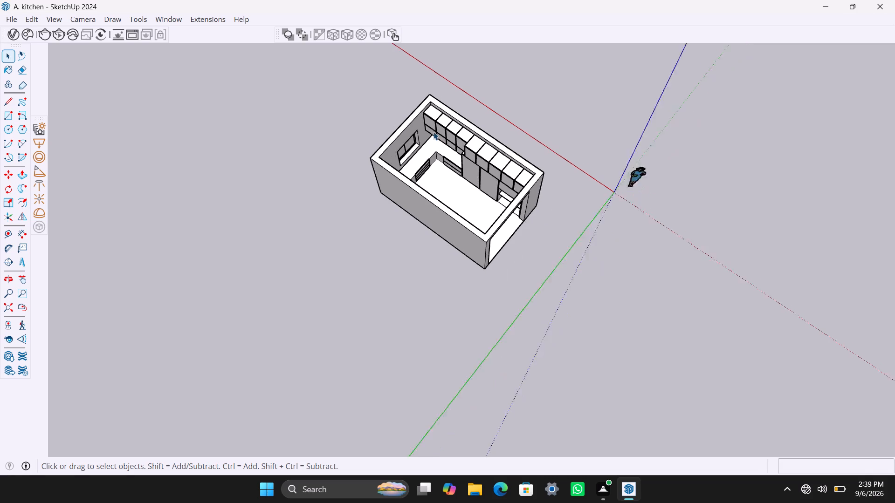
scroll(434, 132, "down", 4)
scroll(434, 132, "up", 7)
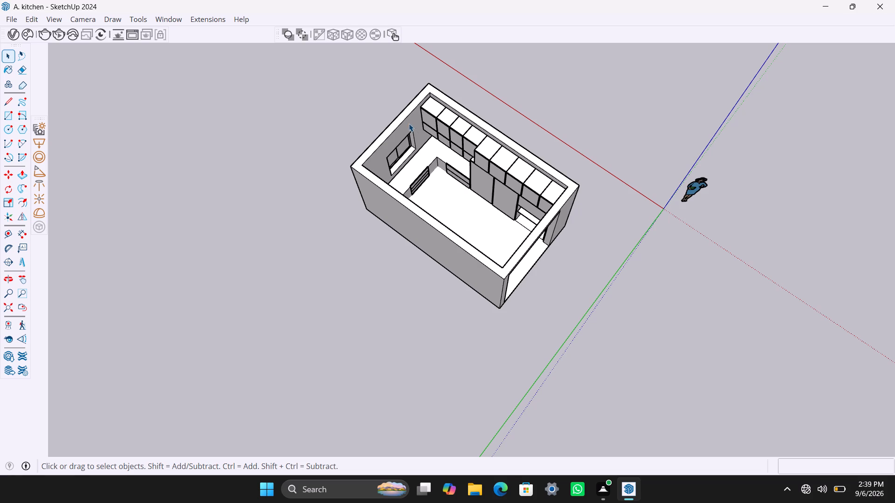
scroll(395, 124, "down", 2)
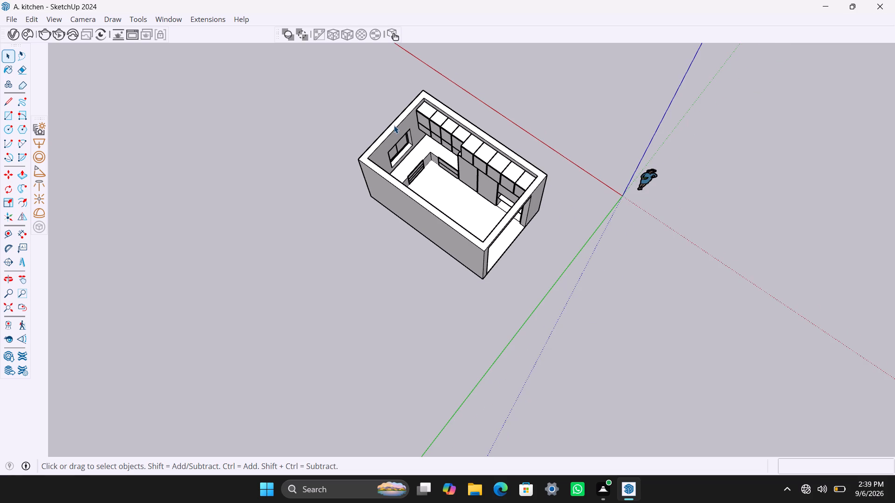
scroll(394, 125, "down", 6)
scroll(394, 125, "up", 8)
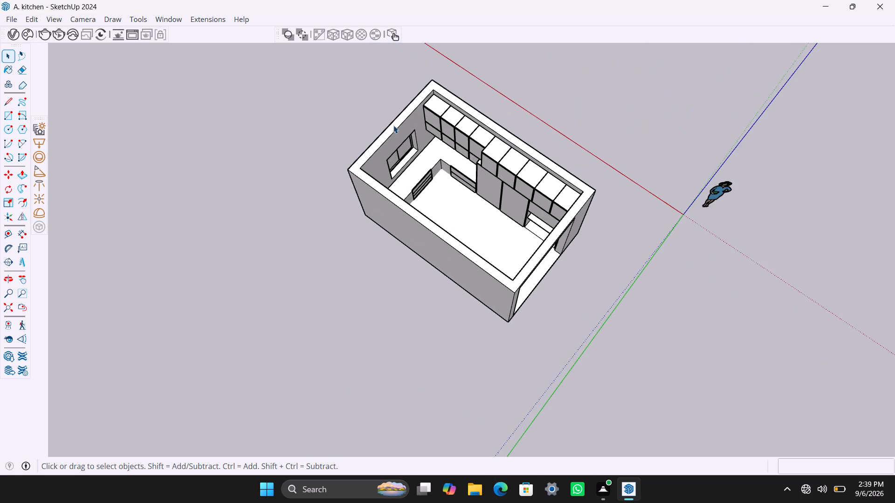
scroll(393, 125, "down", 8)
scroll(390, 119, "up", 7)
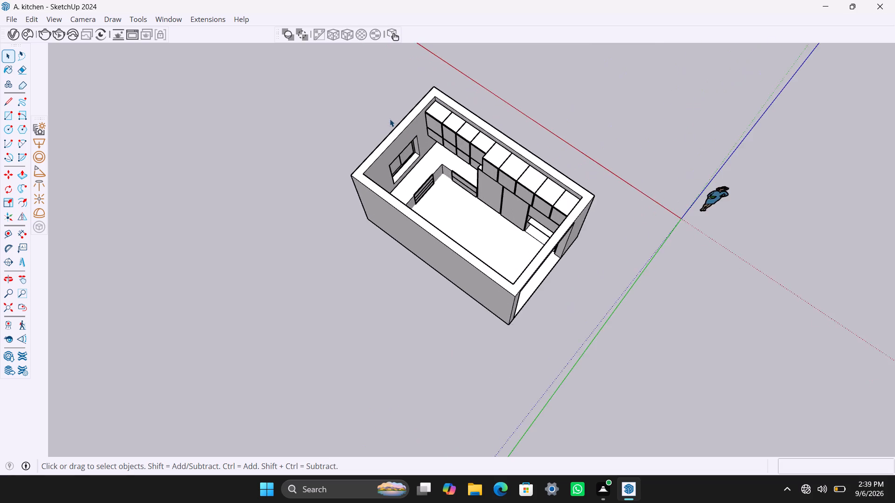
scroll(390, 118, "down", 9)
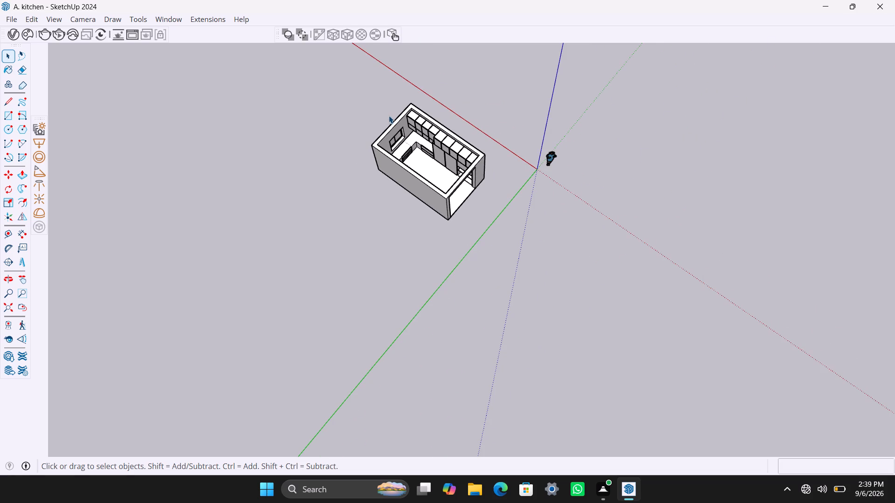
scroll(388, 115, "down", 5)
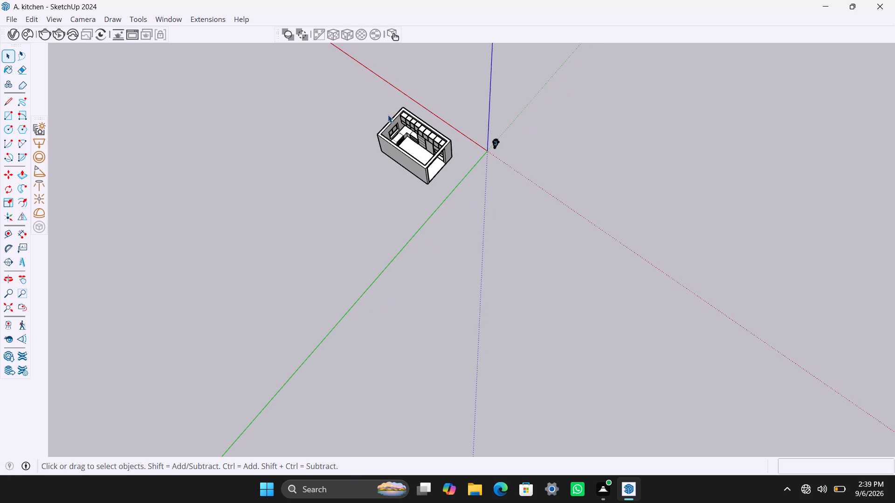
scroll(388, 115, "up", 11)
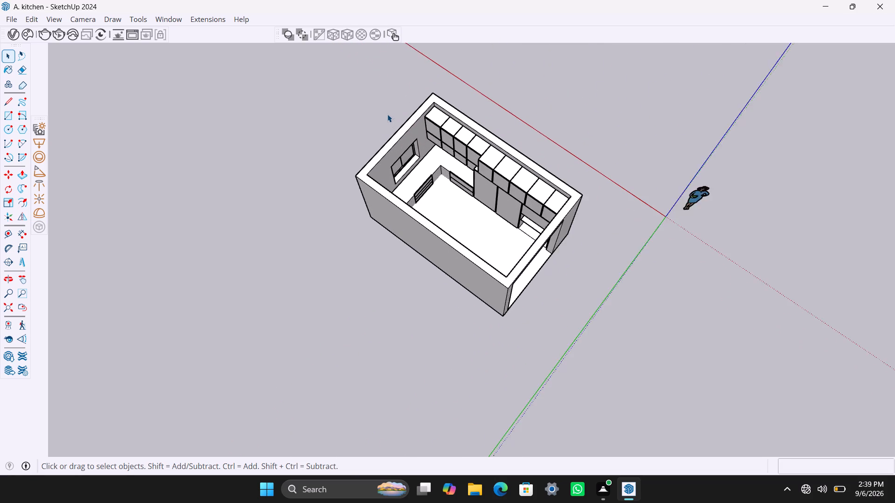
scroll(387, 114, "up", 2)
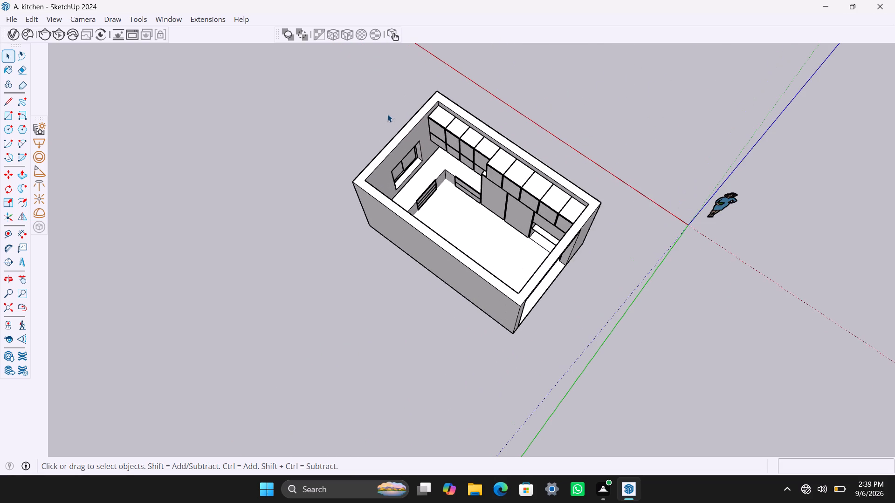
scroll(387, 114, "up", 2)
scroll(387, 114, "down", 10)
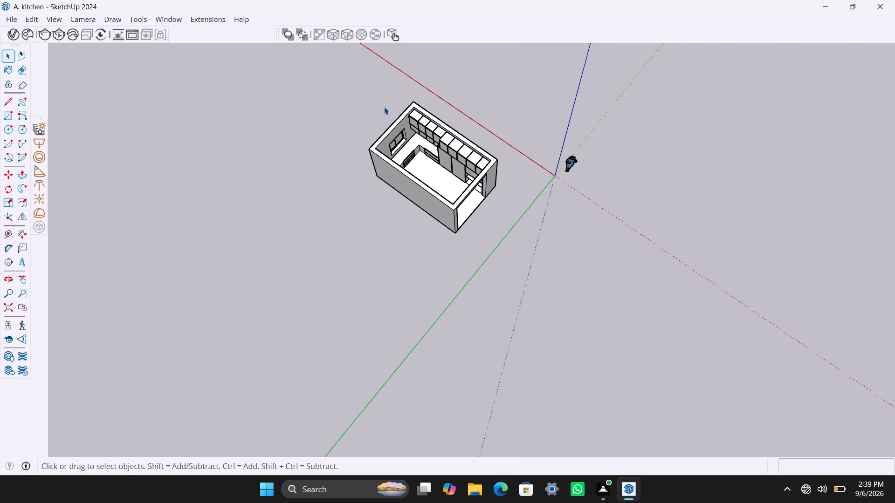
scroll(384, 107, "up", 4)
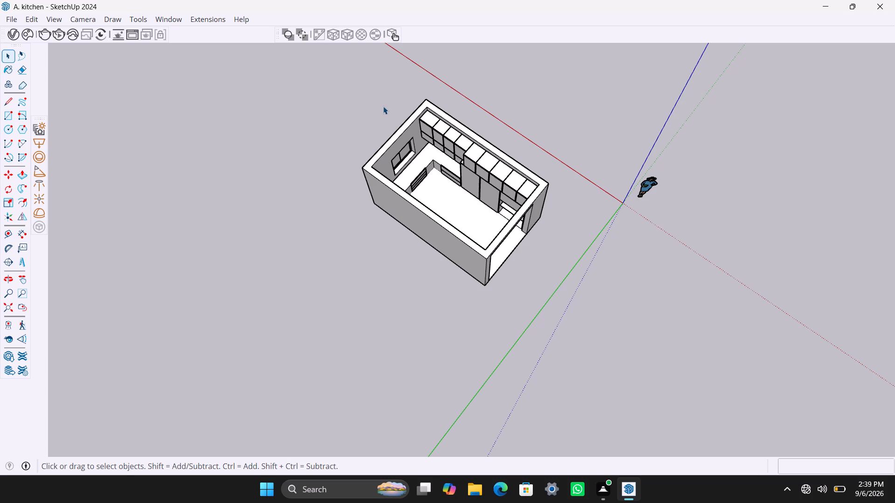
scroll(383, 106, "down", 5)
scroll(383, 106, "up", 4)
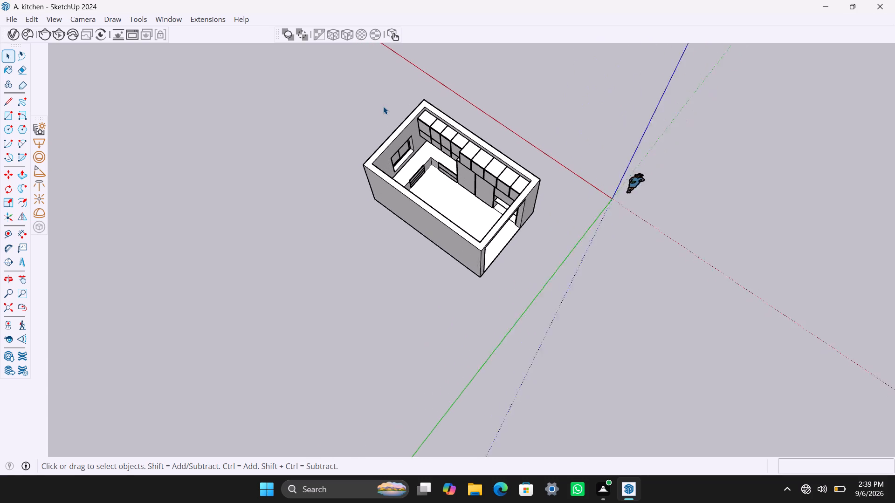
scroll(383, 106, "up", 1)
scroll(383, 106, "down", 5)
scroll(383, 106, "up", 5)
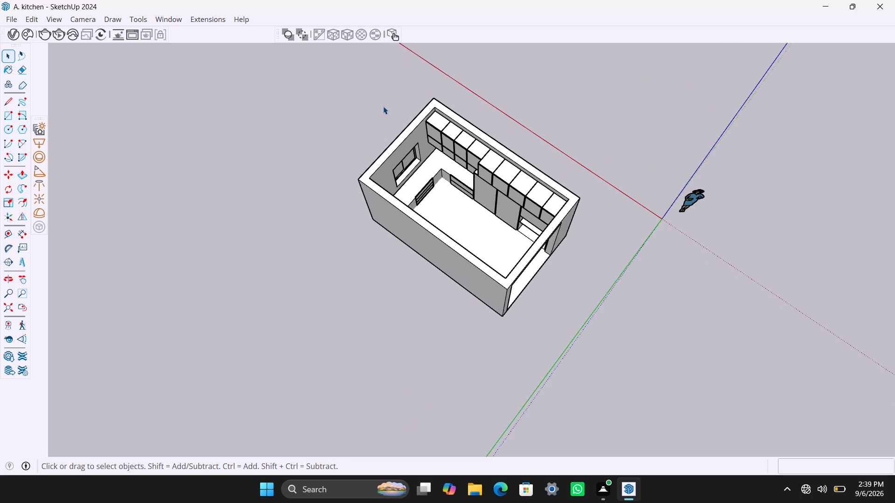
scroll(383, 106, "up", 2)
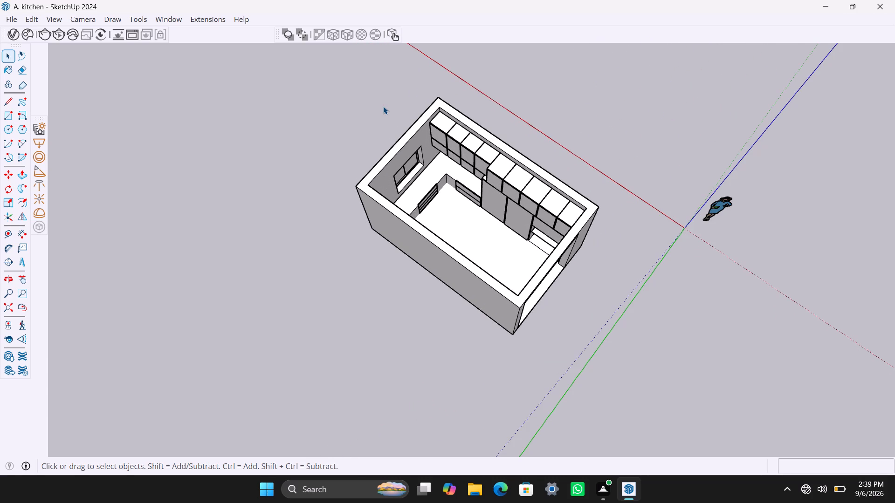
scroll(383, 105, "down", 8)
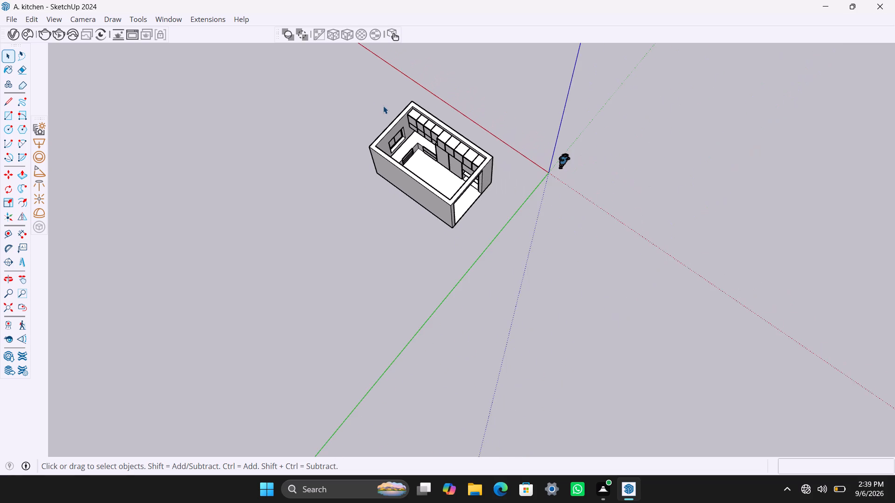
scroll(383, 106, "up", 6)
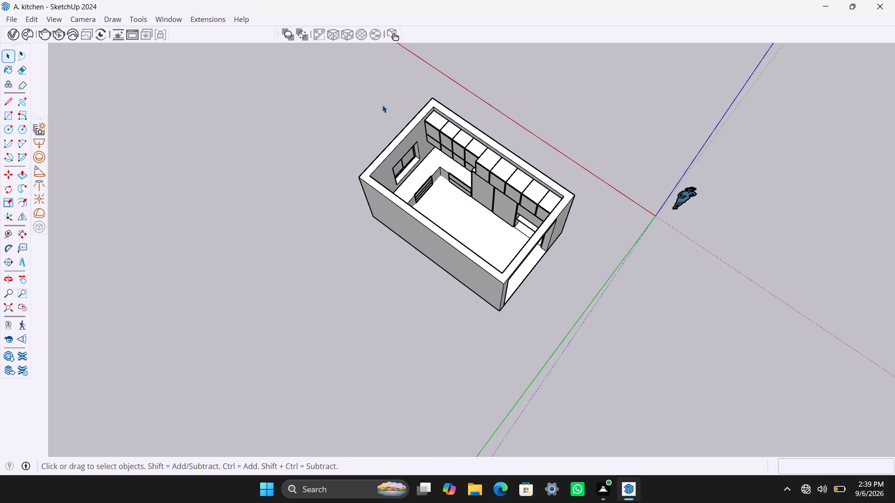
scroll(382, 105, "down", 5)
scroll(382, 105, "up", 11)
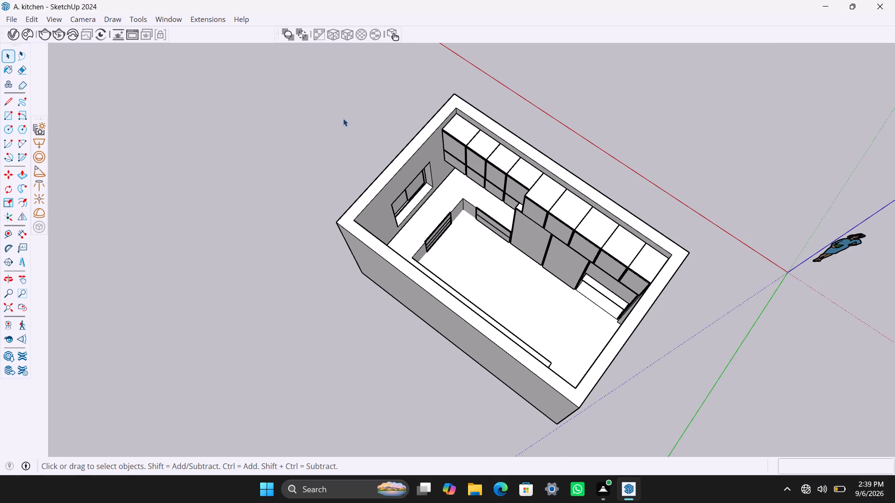
Examine the kitchen through its doorway end and from above, checking the window wall, drawer fronts, counter and cabinet run.
scroll(509, 261, "down", 4)
middle_click_drag(531, 287, 189, 217)
scroll(459, 247, "up", 4)
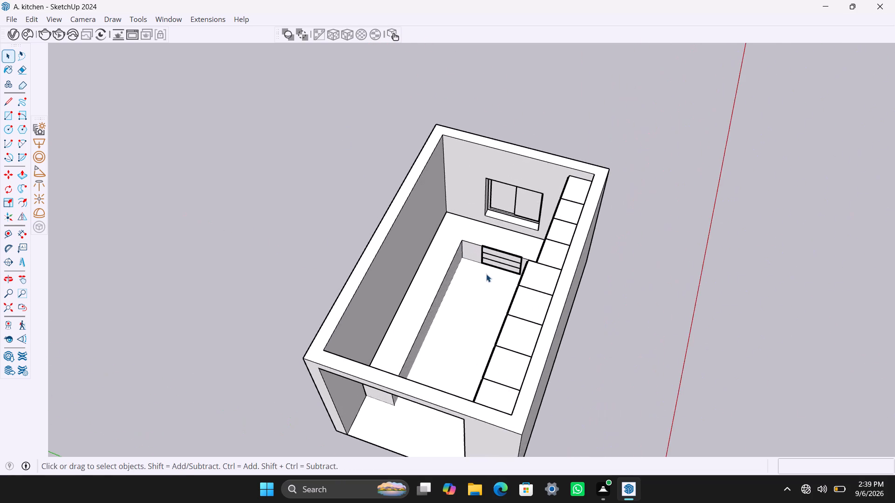
middle_click_drag(511, 288, 655, 192)
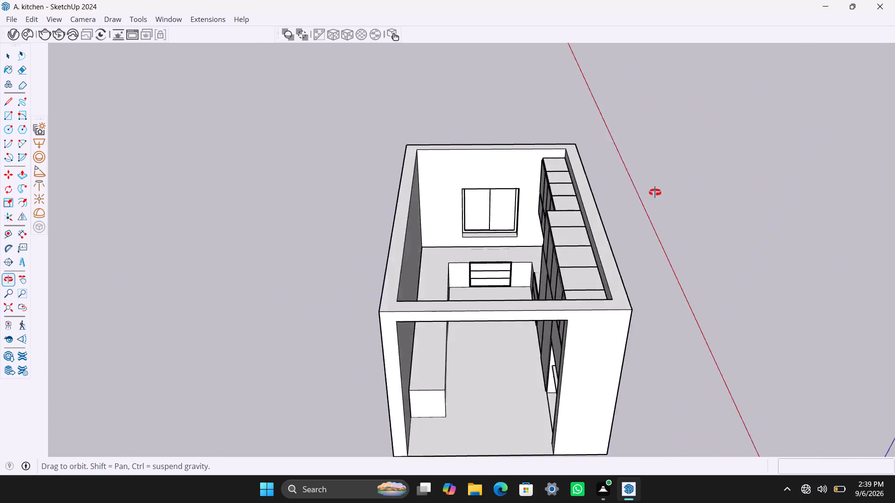
middle_click_drag(655, 192, 833, 161)
scroll(830, 161, "up", 1)
scroll(590, 164, "up", 2)
middle_click_drag(496, 207, 476, 353)
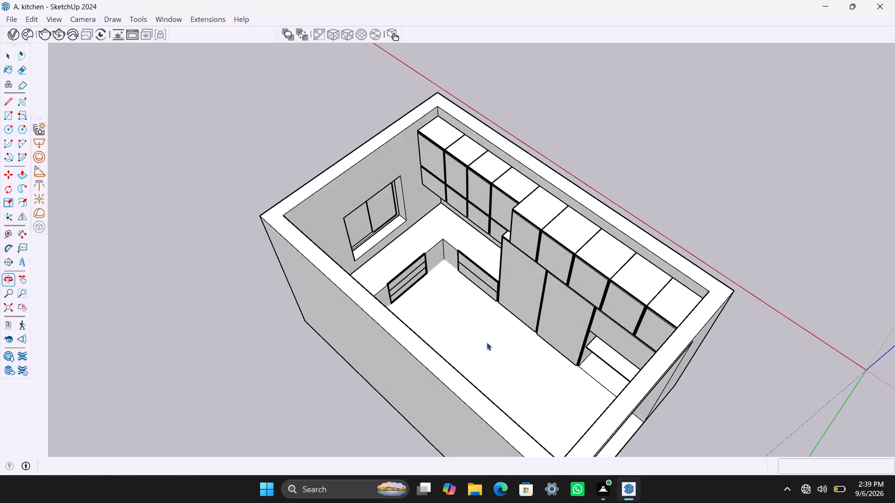
scroll(513, 297, "down", 13)
middle_click_drag(515, 294, 514, 289)
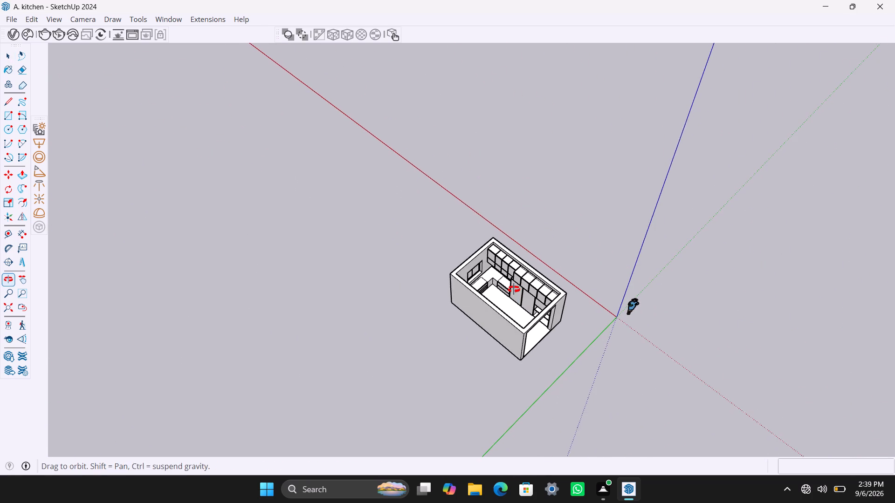
middle_click_drag(514, 289, 540, 158)
scroll(539, 159, "up", 5)
middle_click_drag(536, 168, 532, 194)
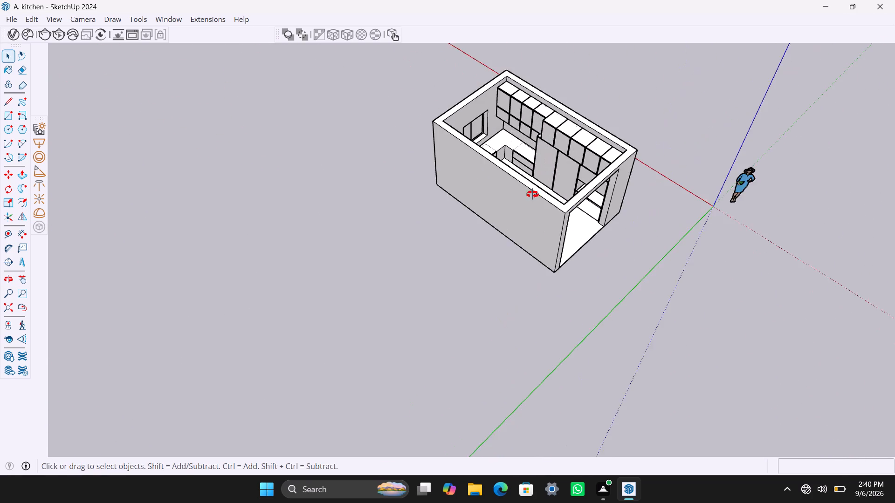
middle_click_drag(532, 194, 525, 265)
scroll(529, 182, "up", 3)
middle_click_drag(528, 153, 495, 230, "shift")
scroll(526, 221, "up", 2)
scroll(523, 238, "down", 4)
scroll(519, 258, "up", 2)
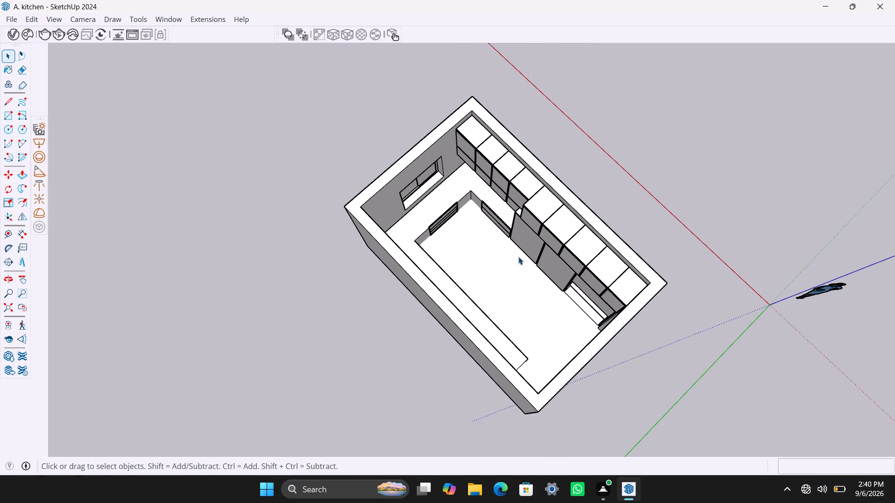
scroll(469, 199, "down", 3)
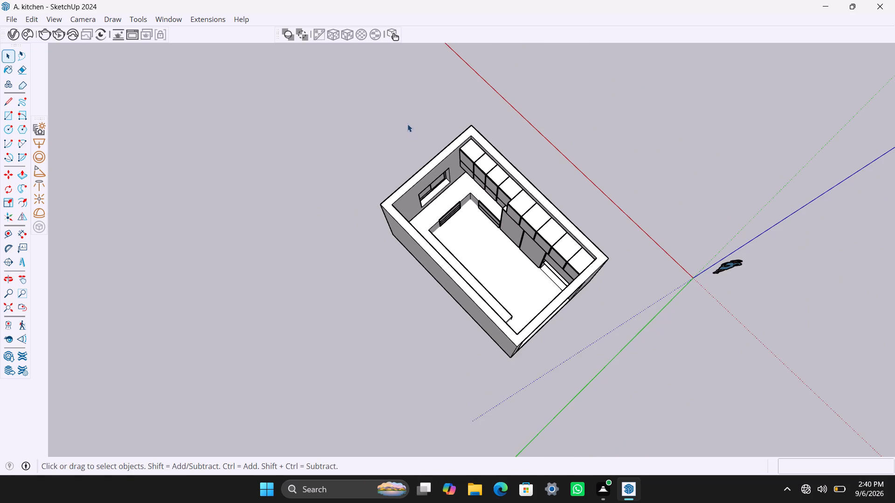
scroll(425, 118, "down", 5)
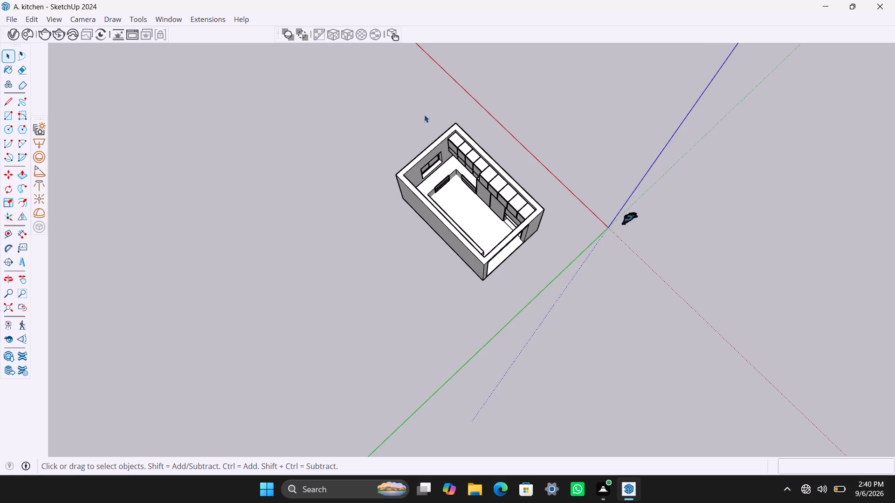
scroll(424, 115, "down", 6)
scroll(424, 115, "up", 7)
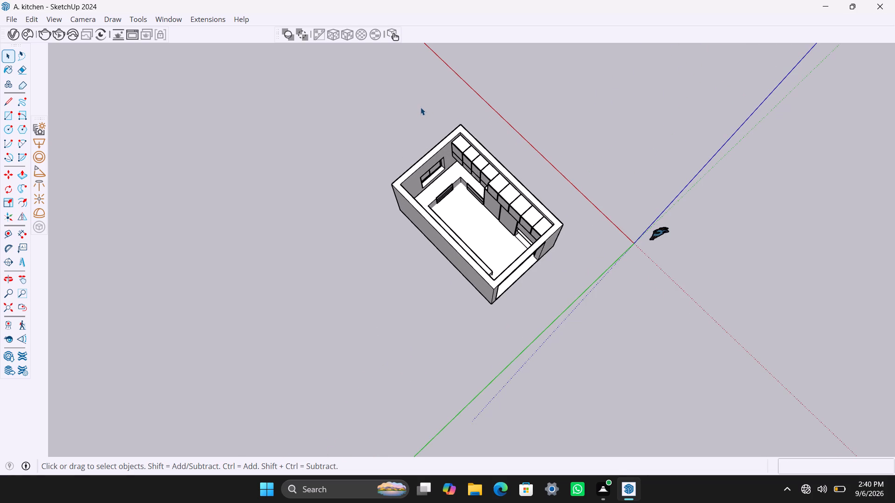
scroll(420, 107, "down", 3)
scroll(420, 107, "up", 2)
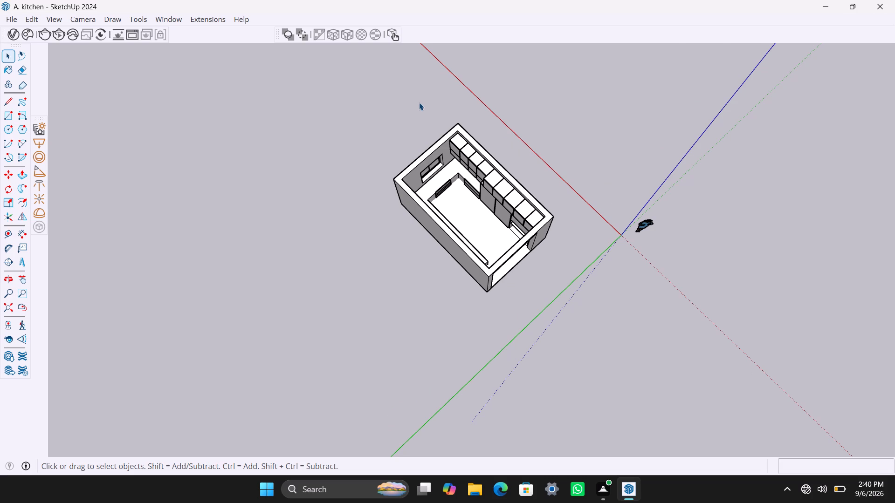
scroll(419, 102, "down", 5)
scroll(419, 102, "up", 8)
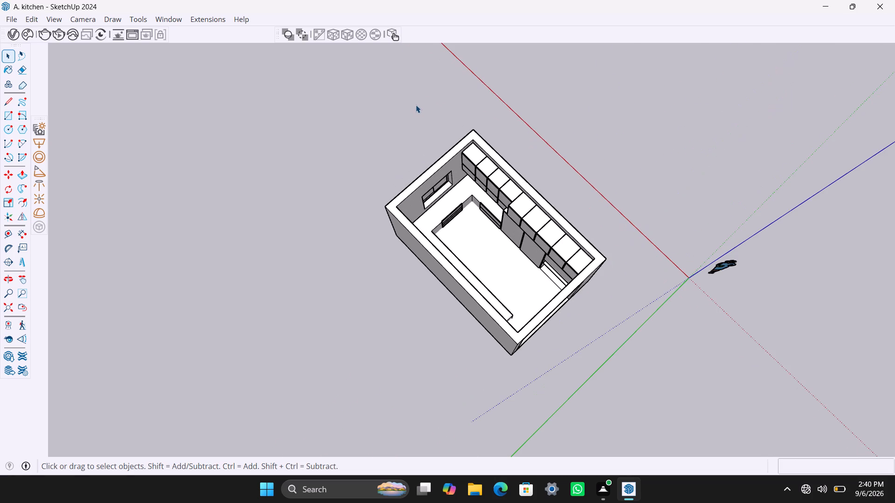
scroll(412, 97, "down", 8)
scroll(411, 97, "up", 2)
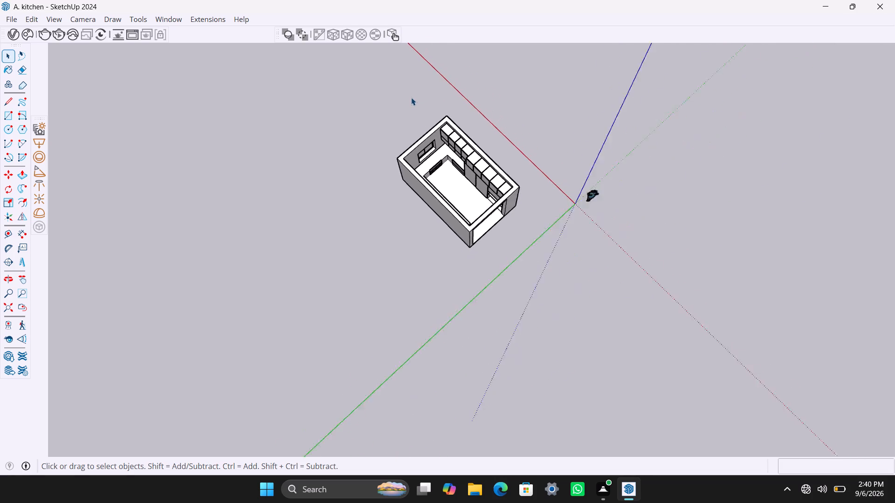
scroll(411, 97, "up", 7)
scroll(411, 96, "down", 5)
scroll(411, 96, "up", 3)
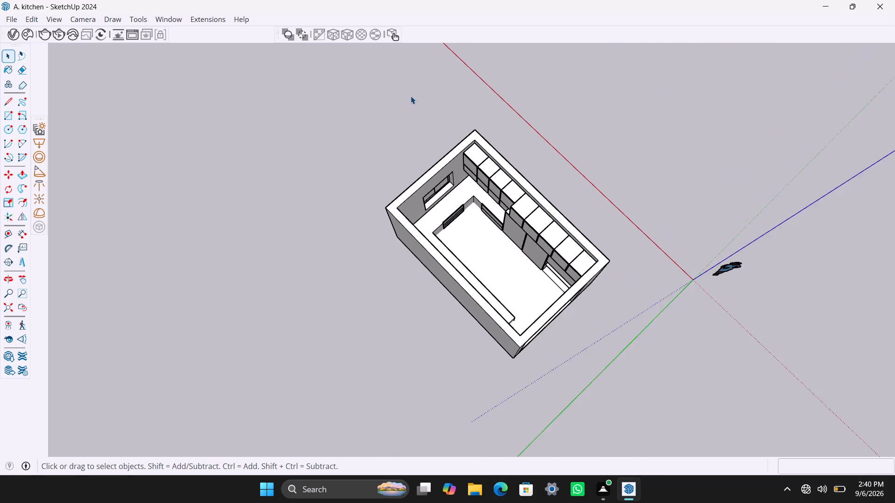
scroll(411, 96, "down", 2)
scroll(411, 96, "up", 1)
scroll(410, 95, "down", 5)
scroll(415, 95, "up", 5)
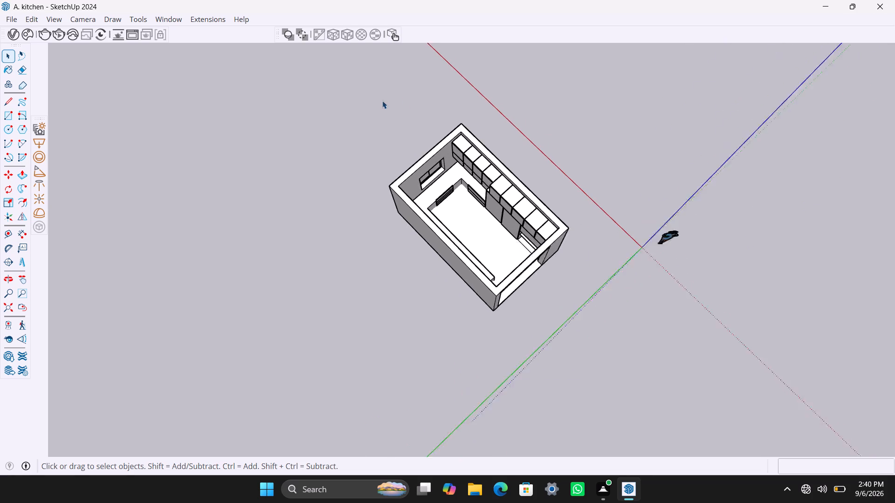
Examine the kitchen from above through the doorway end, covering the window wall, the long counter and the cabinet tops.
middle_click_drag(568, 164, 406, 147)
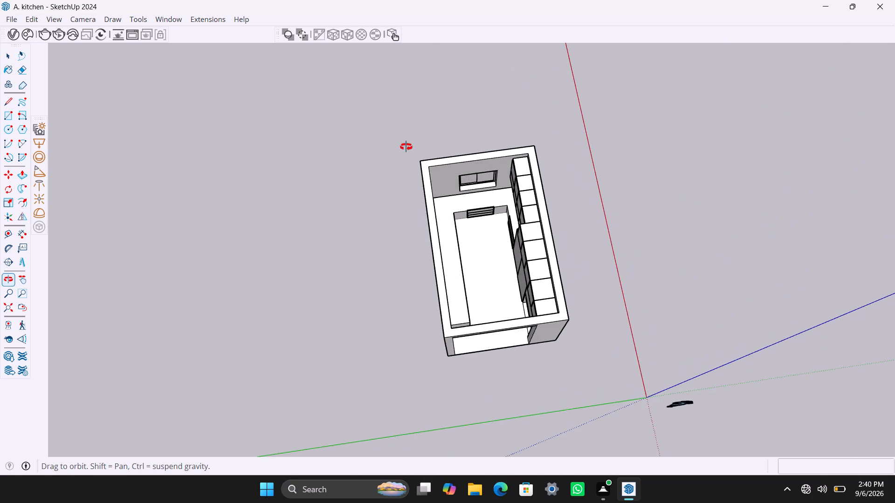
middle_click_drag(406, 147, 122, 124)
scroll(433, 135, "up", 4)
scroll(449, 204, "down", 3)
middle_click_drag(446, 200, 439, 93, "shift")
scroll(443, 136, "up", 3)
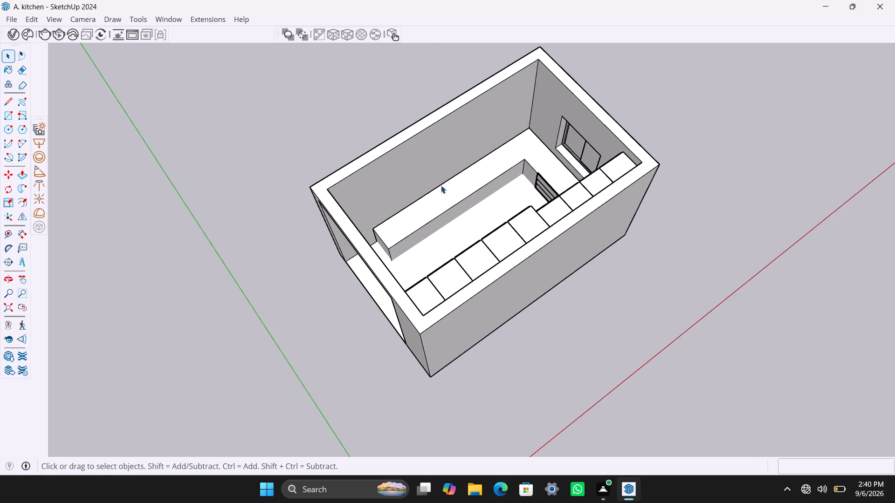
middle_click_drag(441, 194, 506, 185)
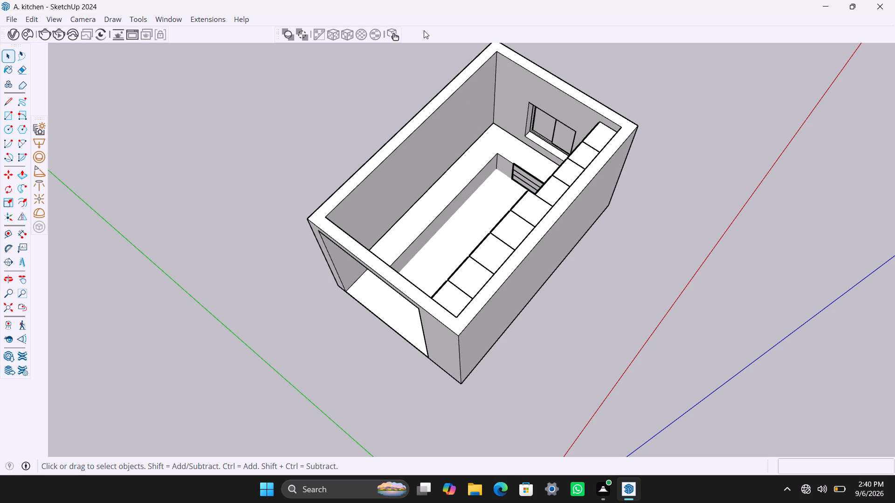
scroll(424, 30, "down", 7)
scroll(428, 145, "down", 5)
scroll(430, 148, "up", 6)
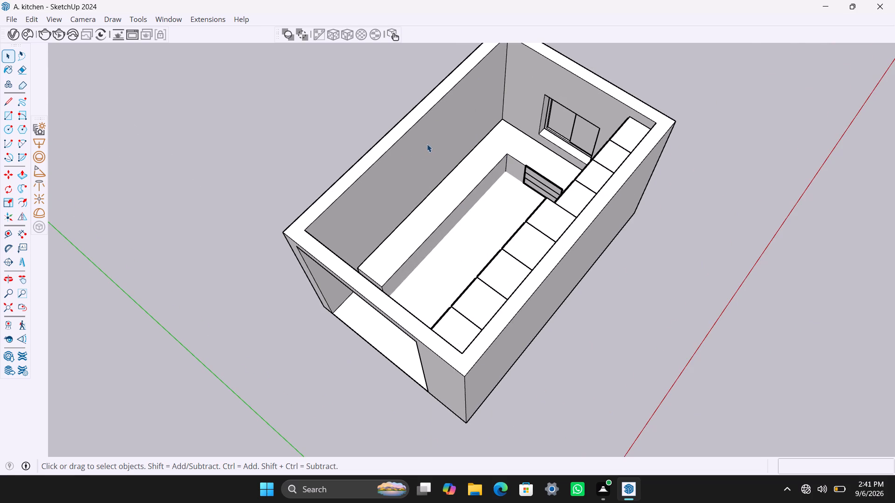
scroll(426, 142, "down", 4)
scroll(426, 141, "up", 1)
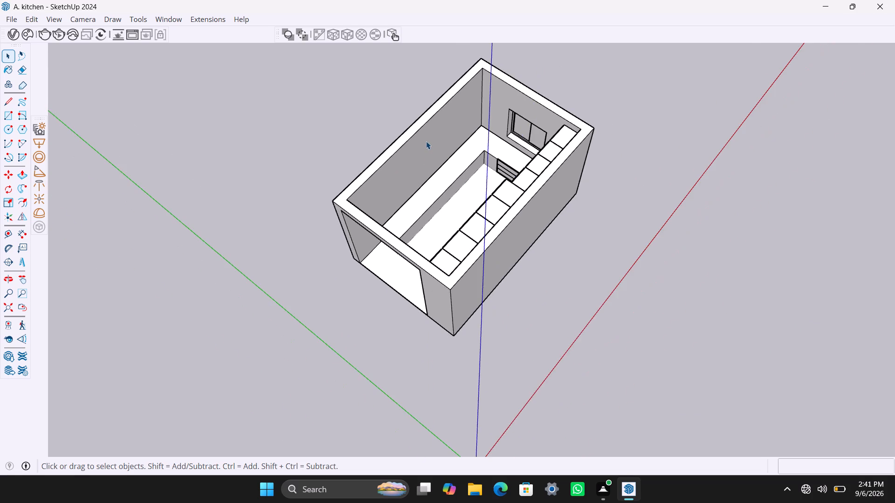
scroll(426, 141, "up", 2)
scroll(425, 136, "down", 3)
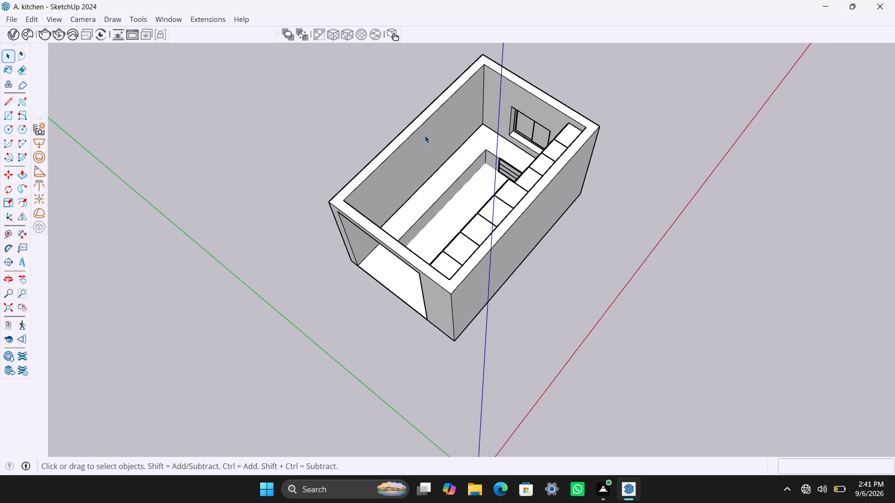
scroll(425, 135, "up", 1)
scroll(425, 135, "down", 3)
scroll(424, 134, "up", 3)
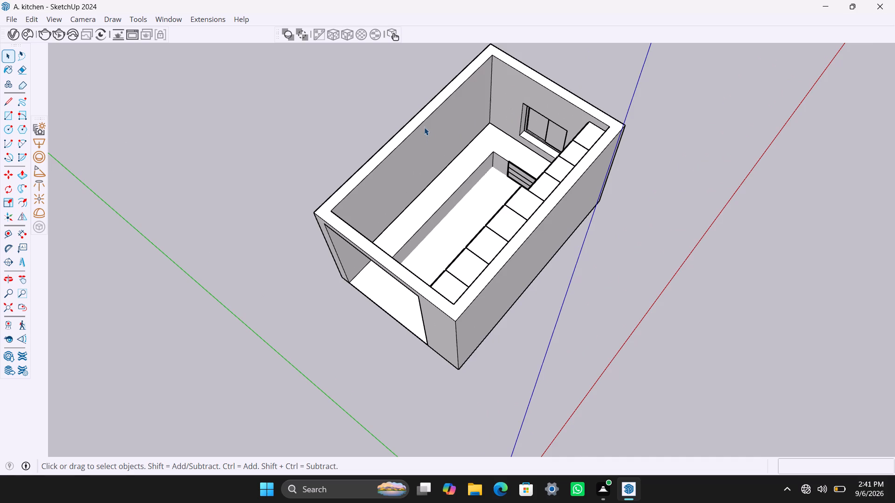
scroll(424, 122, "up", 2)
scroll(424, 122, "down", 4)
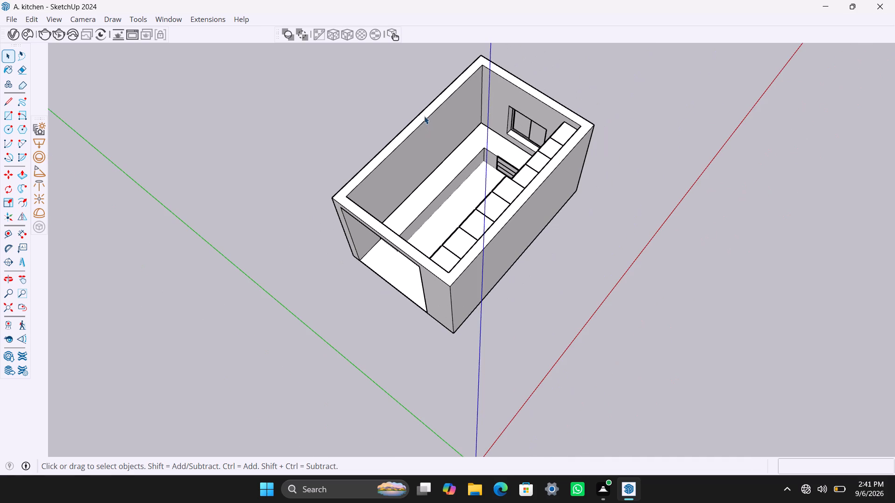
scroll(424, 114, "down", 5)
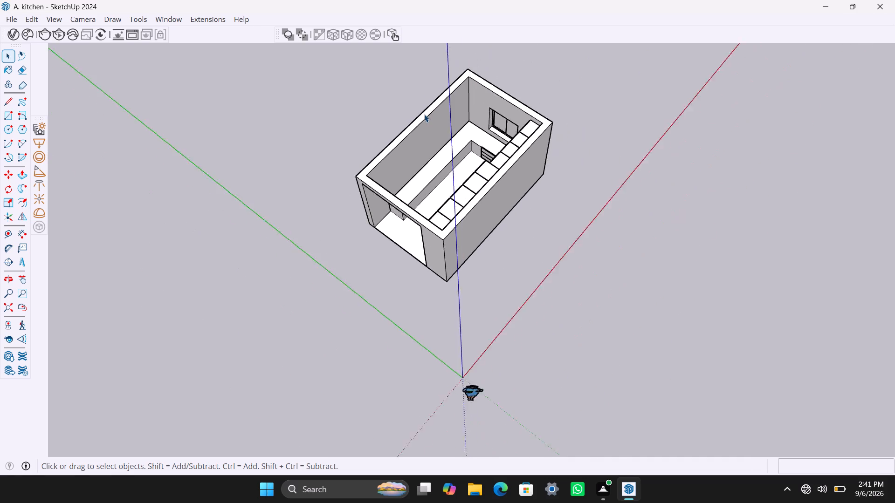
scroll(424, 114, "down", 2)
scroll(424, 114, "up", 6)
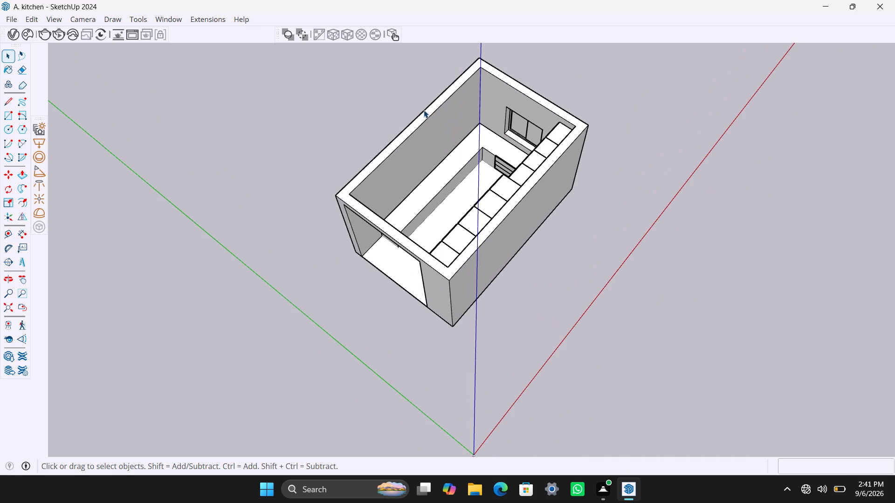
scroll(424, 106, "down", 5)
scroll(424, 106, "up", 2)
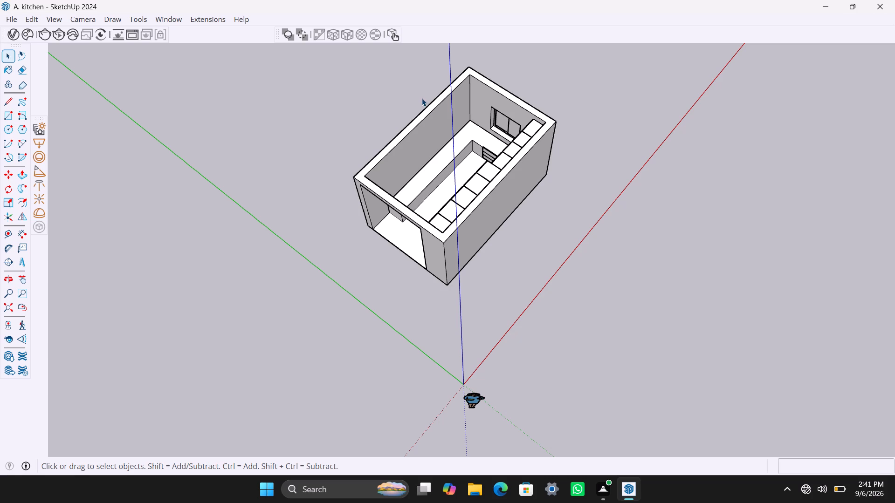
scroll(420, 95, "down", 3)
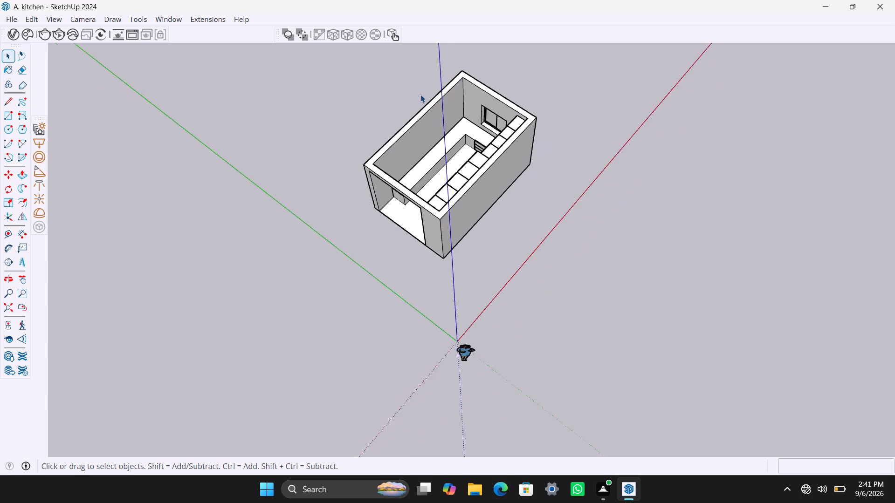
Examine the outer wall behind the cabinets, the cabinet tops and the long low counter from above.
scroll(420, 95, "down", 4)
middle_click_drag(454, 88, 312, 64)
scroll(501, 90, "up", 5)
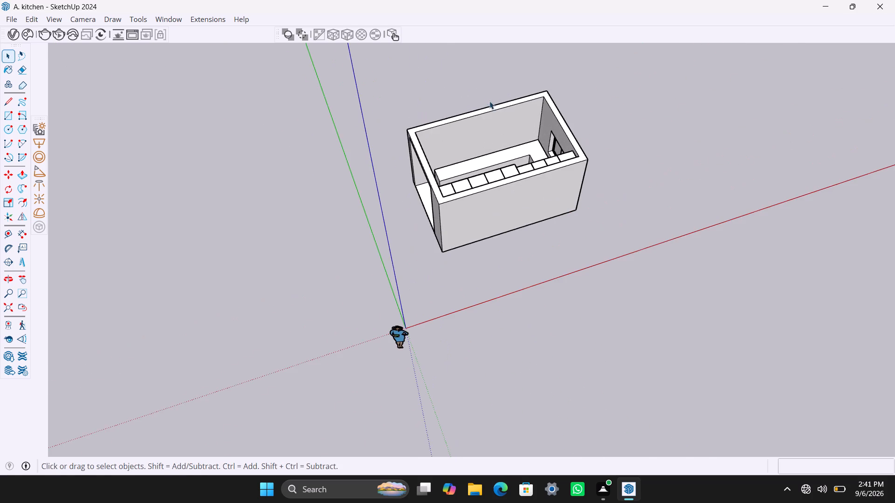
middle_click_drag(488, 102, 413, 142)
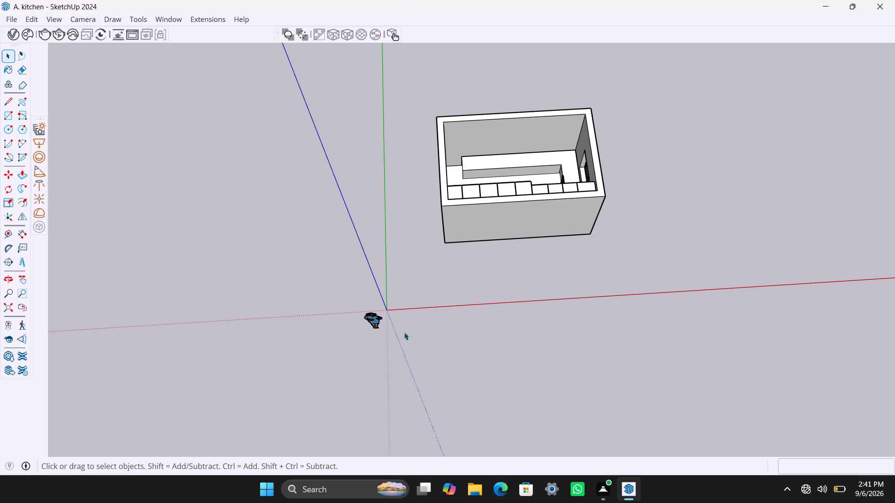
scroll(538, 173, "up", 2)
middle_click_drag(591, 185, 539, 248)
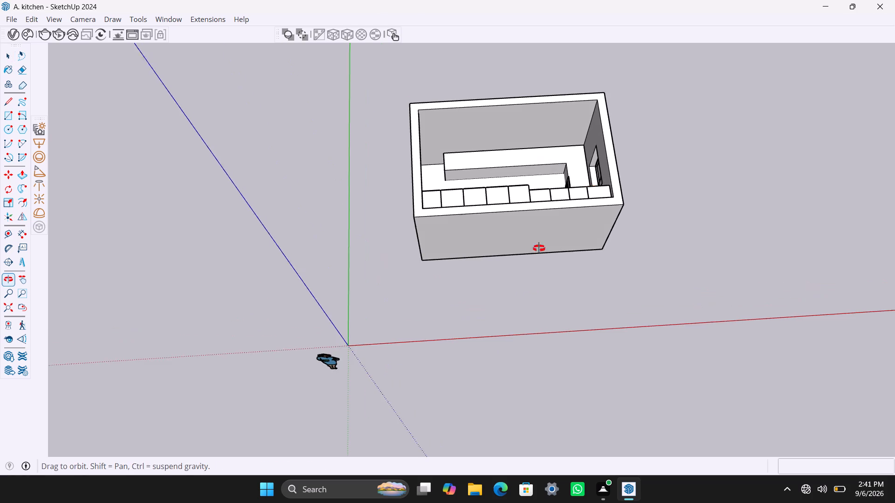
middle_click_drag(539, 248, 451, 296)
scroll(530, 219, "up", 5)
scroll(671, 241, "up", 1)
middle_click_drag(669, 239, 518, 145)
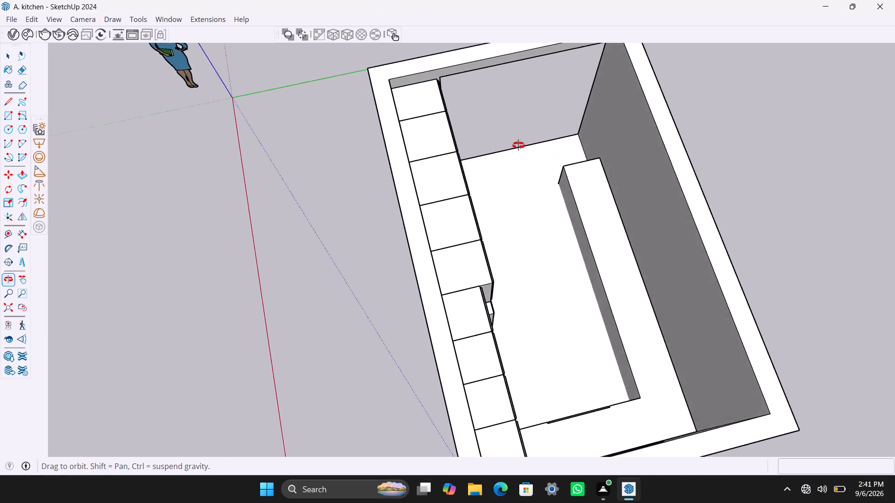
middle_click_drag(518, 145, 491, 142)
scroll(609, 295, "up", 2)
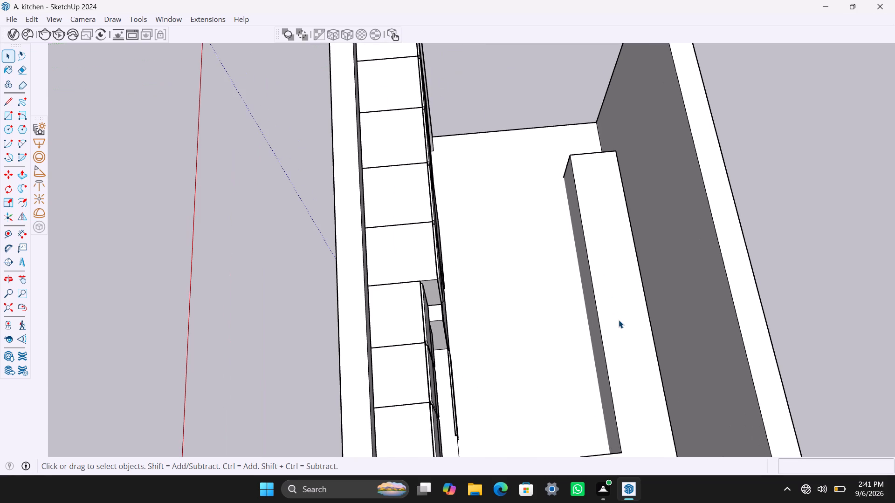
Examine the upper and tall cabinets, open shelves and drawer fronts, and the outside of the window wall.
middle_click_drag(619, 307, 364, 239)
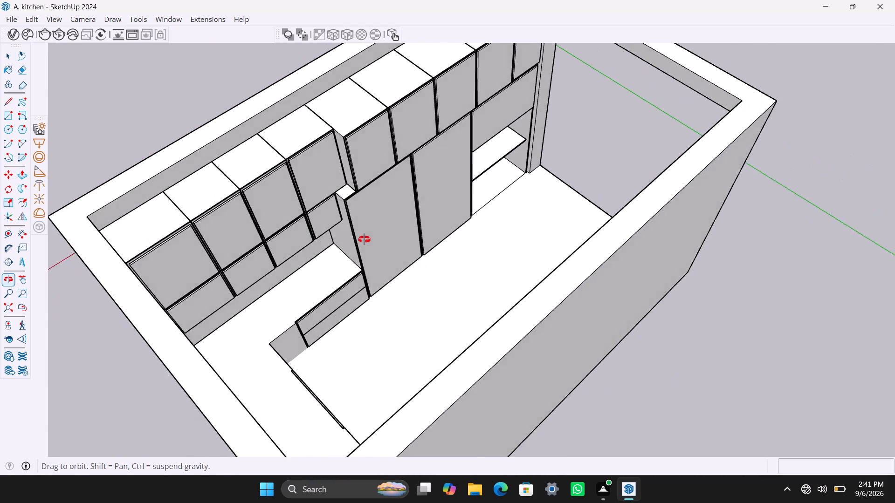
middle_click_drag(364, 239, 319, 227)
scroll(356, 197, "down", 3)
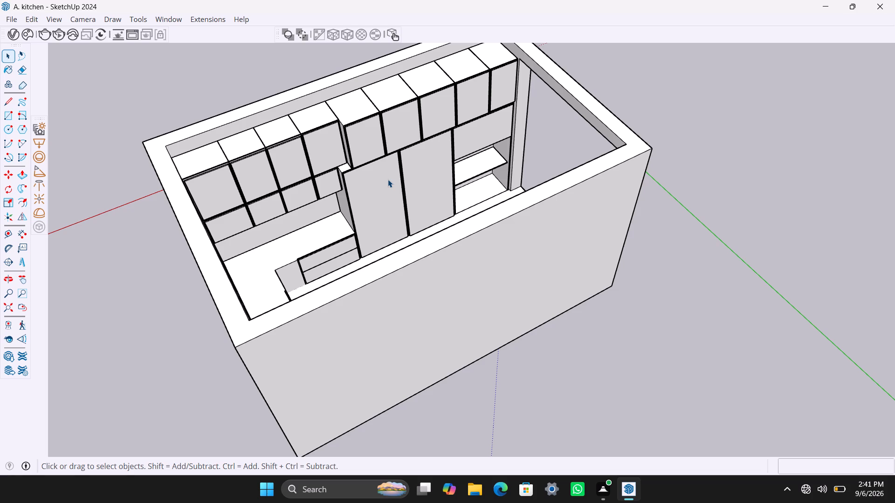
scroll(388, 178, "down", 2)
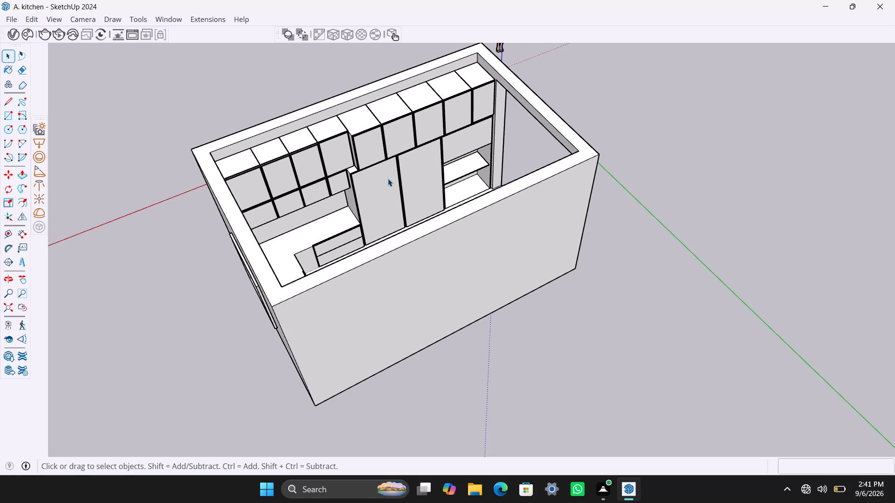
scroll(399, 174, "up", 3)
middle_click_drag(405, 181, 501, 194)
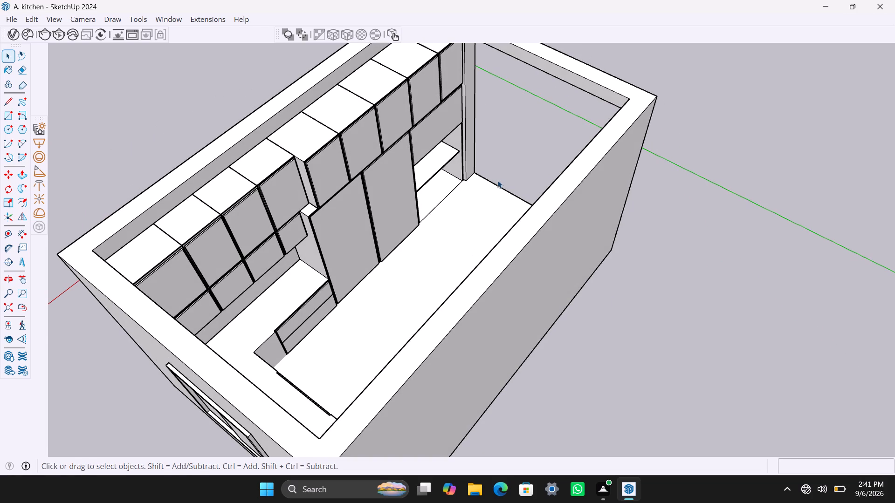
scroll(594, 175, "down", 2)
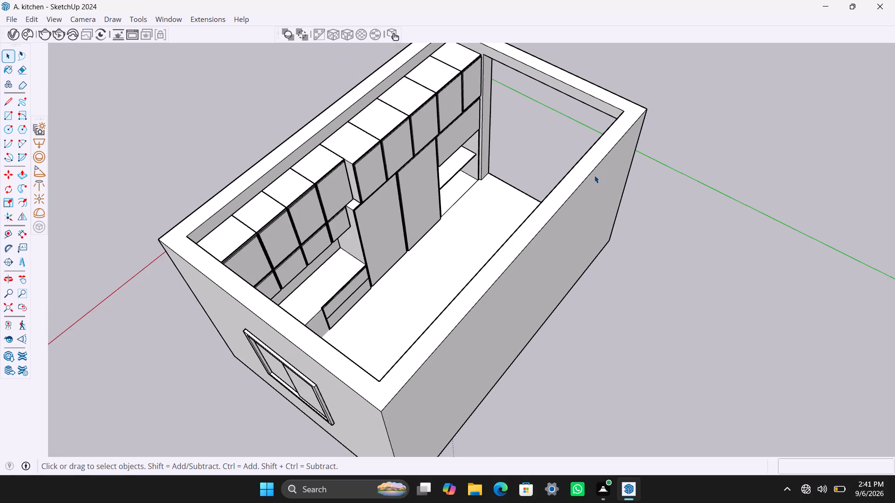
scroll(594, 175, "up", 2)
scroll(594, 175, "down", 6)
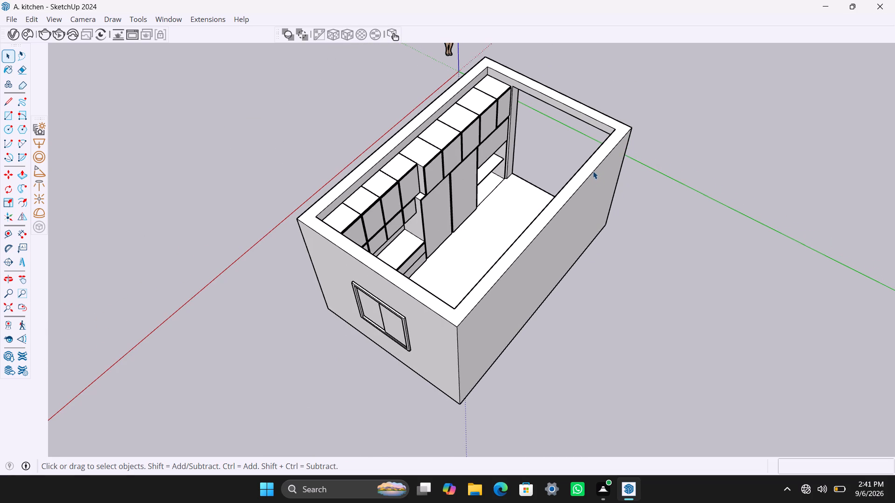
scroll(593, 171, "down", 3)
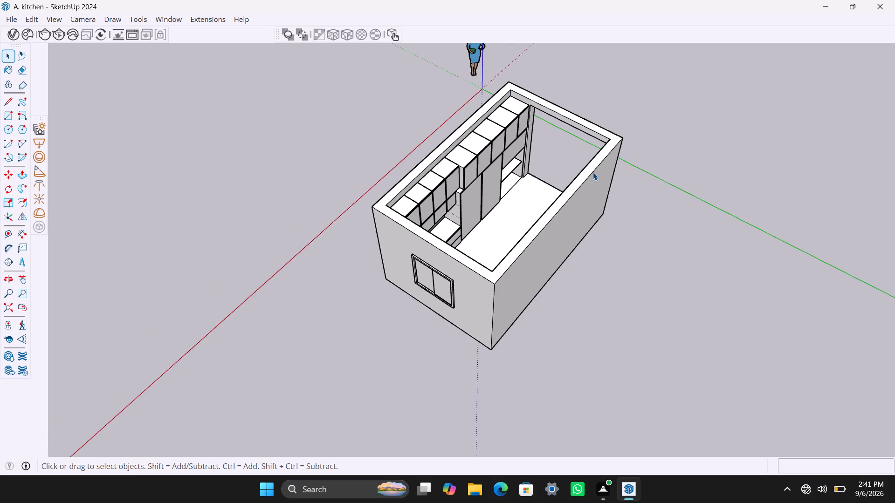
scroll(593, 172, "up", 2)
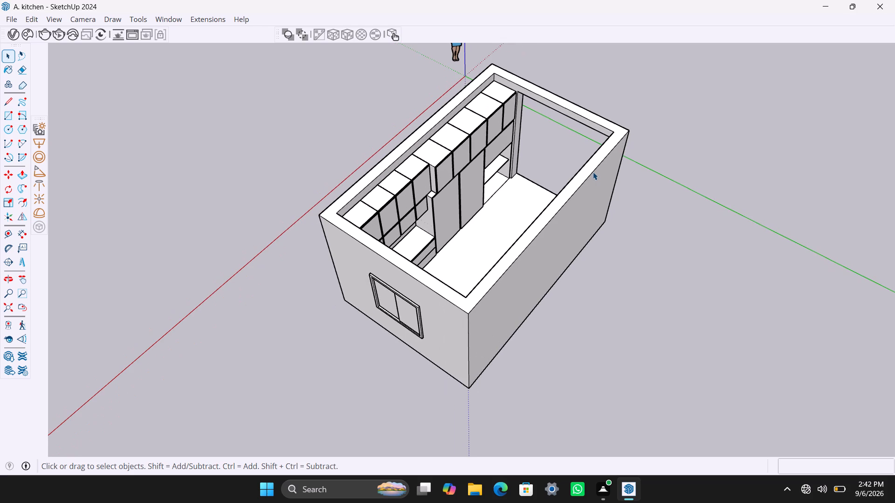
scroll(593, 172, "down", 6)
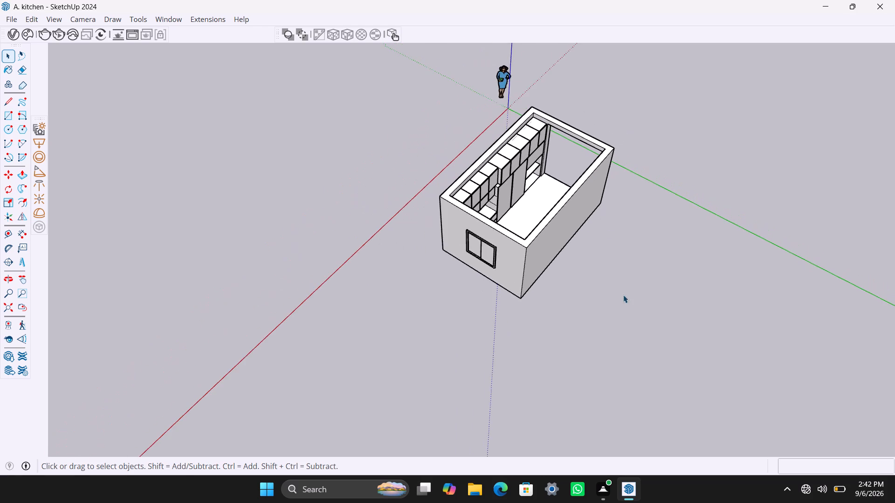
Examine the kitchen from above on its long open-counter side, covering the cabinet tops, tall cabinet doors and floor area.
middle_click_drag(621, 293, 502, 317)
scroll(514, 221, "up", 7)
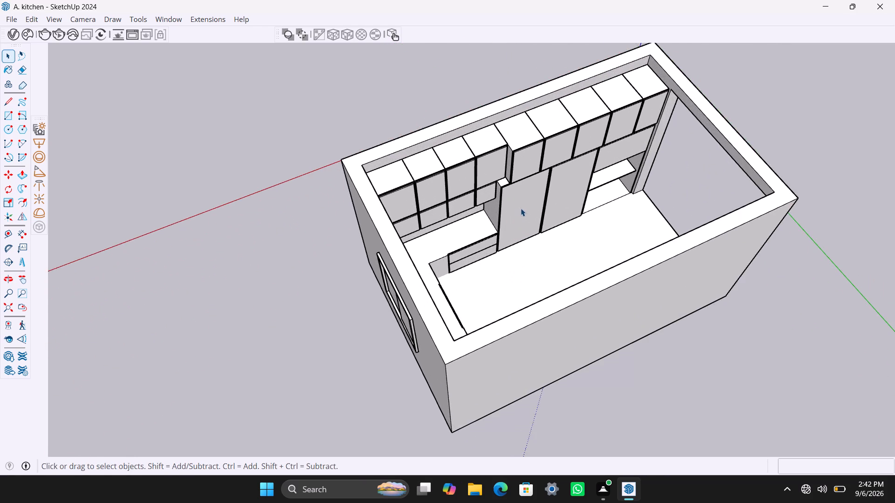
middle_click_drag(522, 212, 541, 245)
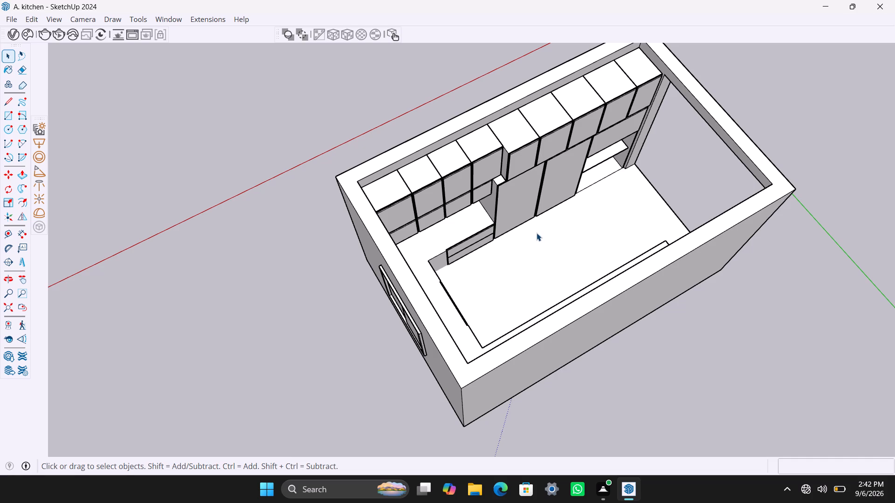
scroll(537, 233, "down", 2)
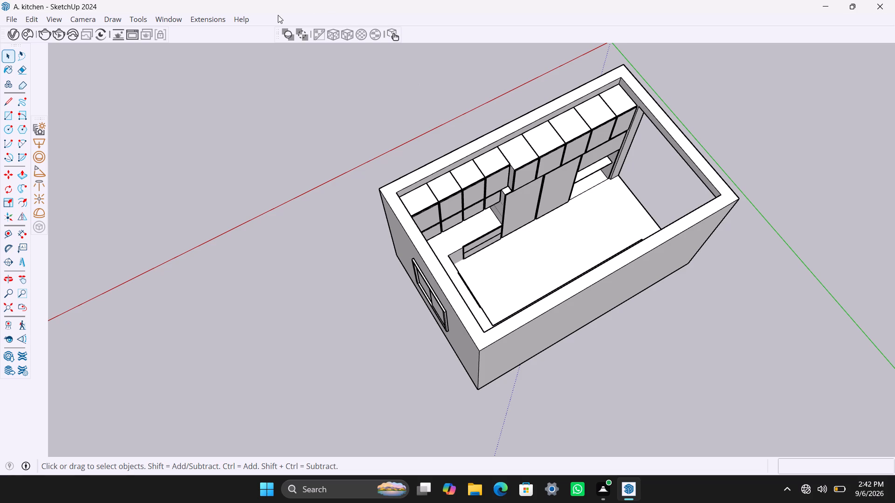
scroll(546, 238, "down", 3)
middle_click_drag(601, 244, 541, 267)
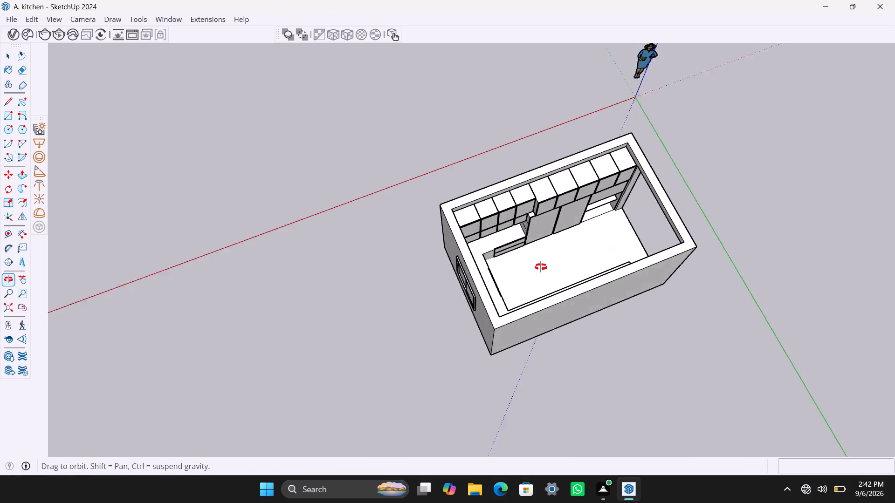
middle_click_drag(541, 267, 531, 272)
scroll(529, 219, "up", 1)
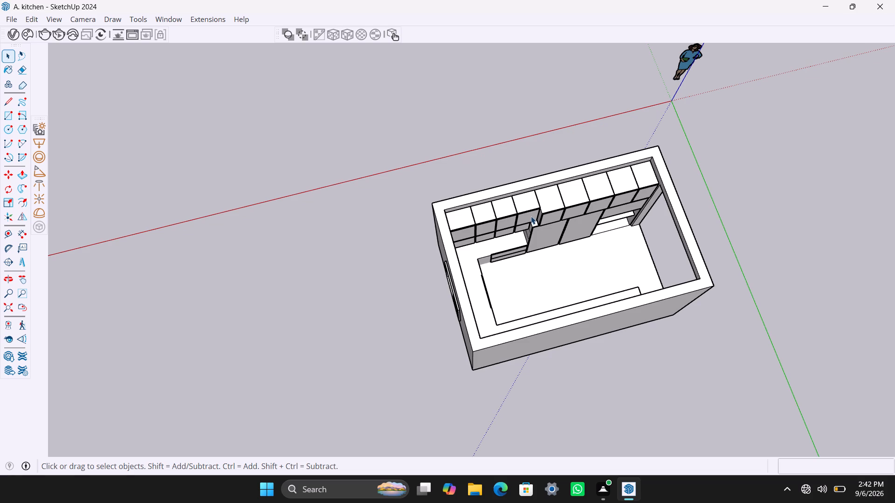
scroll(489, 250, "down", 4)
scroll(460, 282, "up", 9)
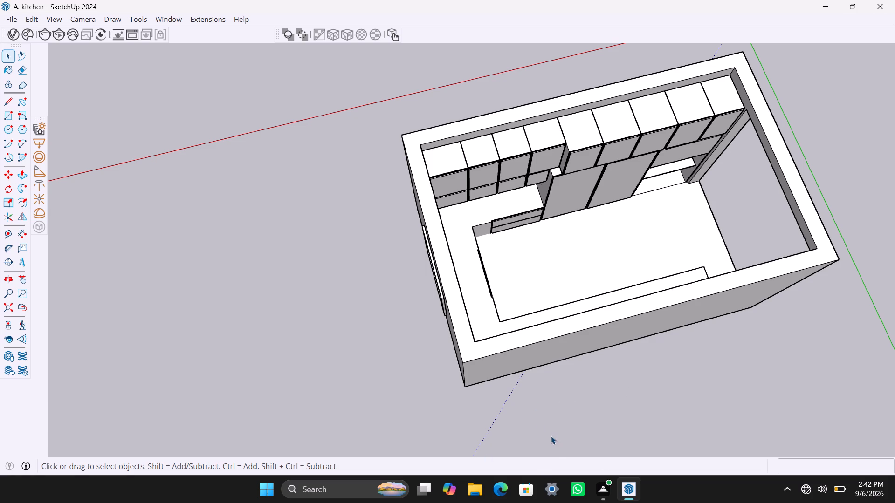
scroll(616, 502, "down", 2)
scroll(541, 326, "down", 6)
Examine the full cabinet run, open shelves and inner window wall from above the long outer wall.
middle_click_drag(558, 292, 464, 293)
scroll(611, 282, "up", 3)
middle_click_drag(611, 291, 566, 245)
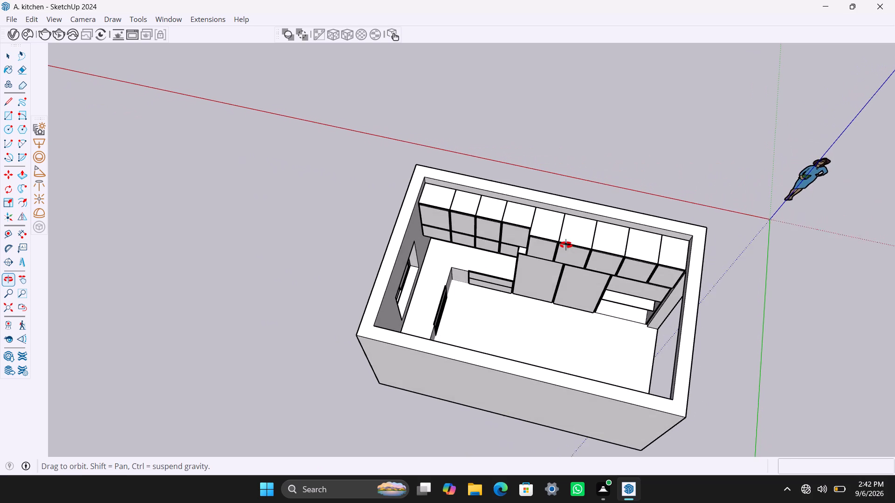
middle_click_drag(566, 245, 566, 245)
scroll(580, 246, "up", 3)
scroll(581, 242, "down", 2)
scroll(558, 235, "up", 3)
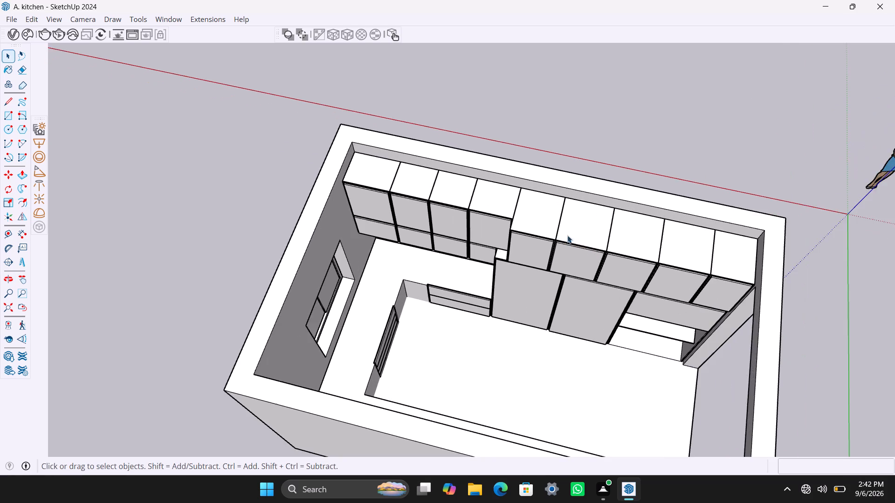
scroll(583, 239, "down", 3)
Examine the window wall, drawer fronts and upper cabinets from above the doorway end.
middle_click_drag(578, 236, 457, 129)
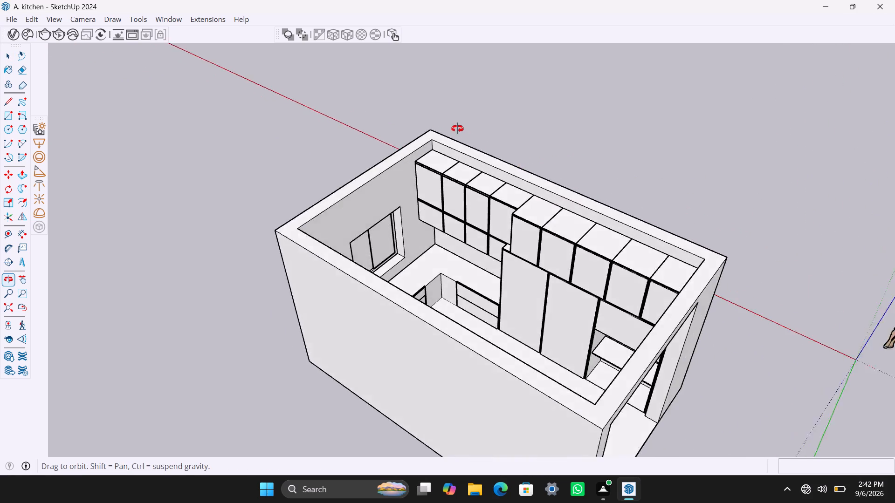
middle_click_drag(457, 129, 413, 90)
scroll(526, 227, "up", 4)
middle_click_drag(520, 249, 413, 221)
scroll(410, 222, "down", 2)
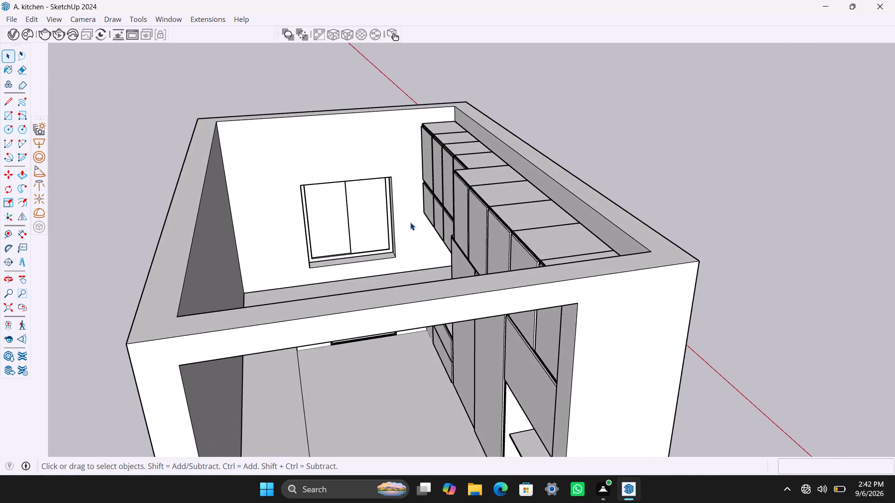
scroll(410, 222, "down", 2)
scroll(415, 224, "up", 1)
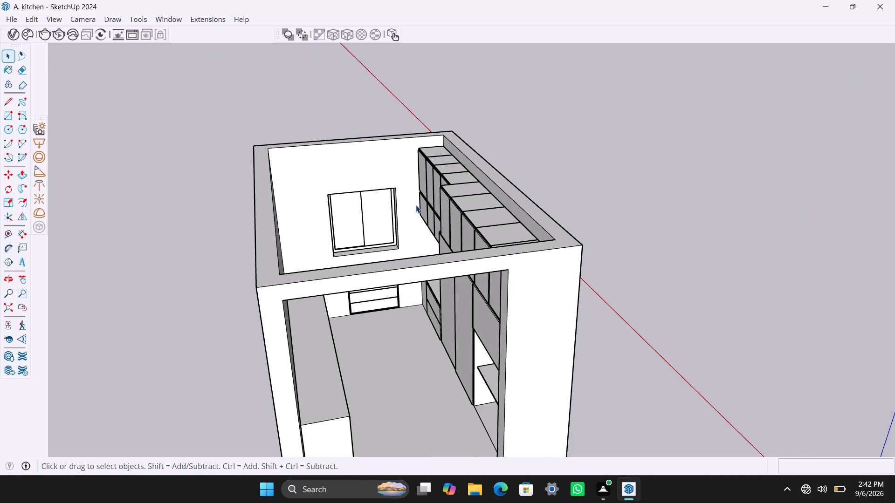
scroll(415, 205, "up", 5)
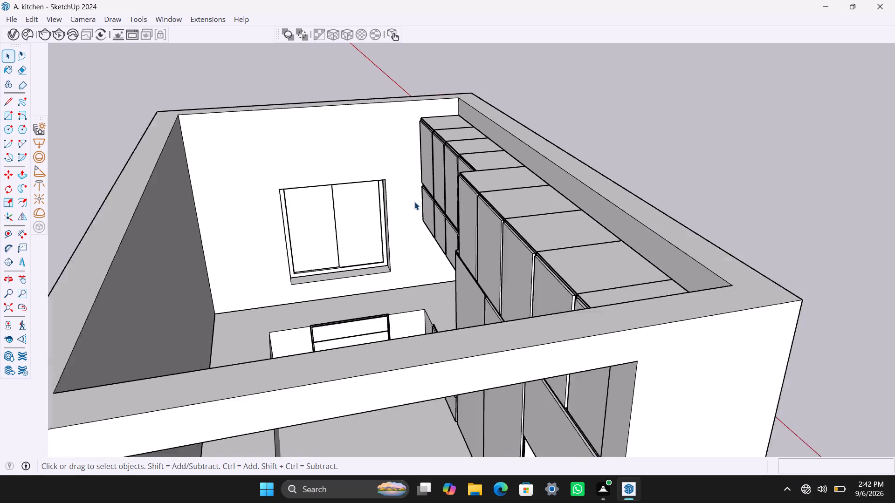
scroll(414, 202, "up", 3)
scroll(413, 200, "down", 10)
scroll(413, 200, "up", 8)
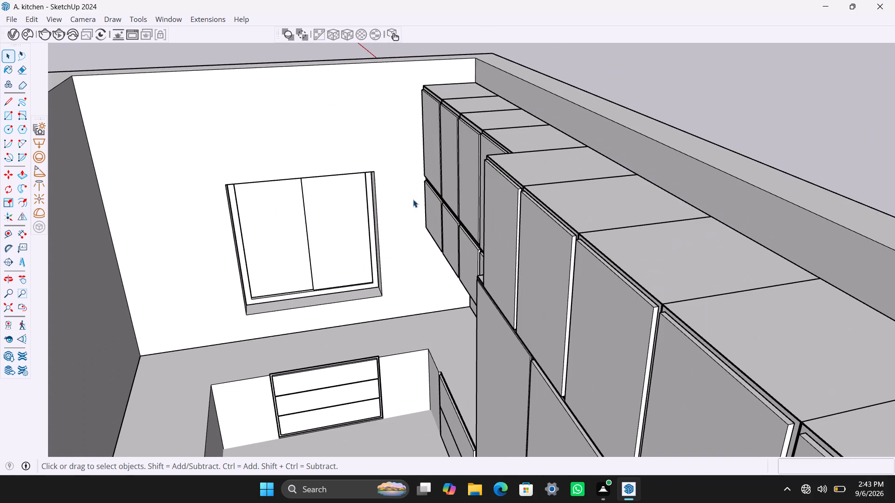
scroll(413, 199, "up", 2)
scroll(413, 201, "down", 7)
Position the camera at eye level for an interior view of the kitchen, looking towards the window wall.
left_click(8, 322)
scroll(183, 337, "down", 3)
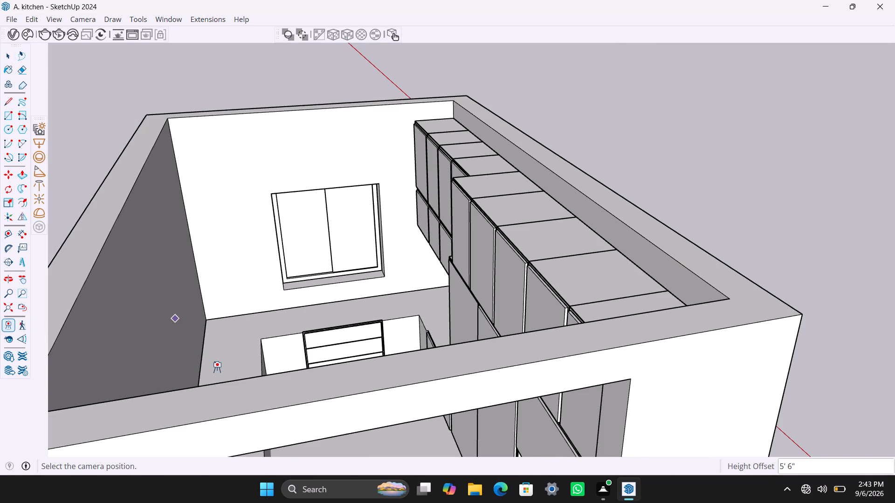
scroll(217, 369, "down", 3)
scroll(303, 360, "down", 17)
middle_click_drag(305, 337, 323, 193, "shift")
scroll(300, 278, "up", 5)
left_click(313, 285)
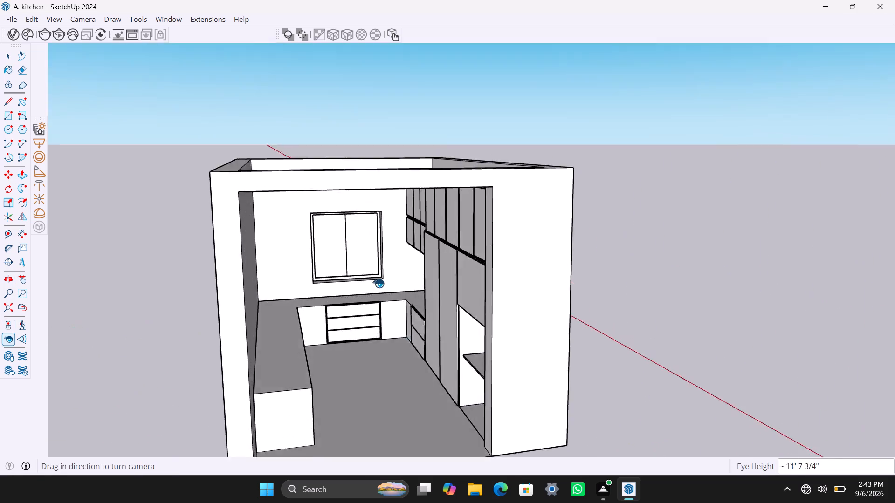
Examine the kitchen at eye level through the doorway, covering the upper and tall cabinets, window and drawer fronts.
middle_click_drag(630, 293, 613, 280)
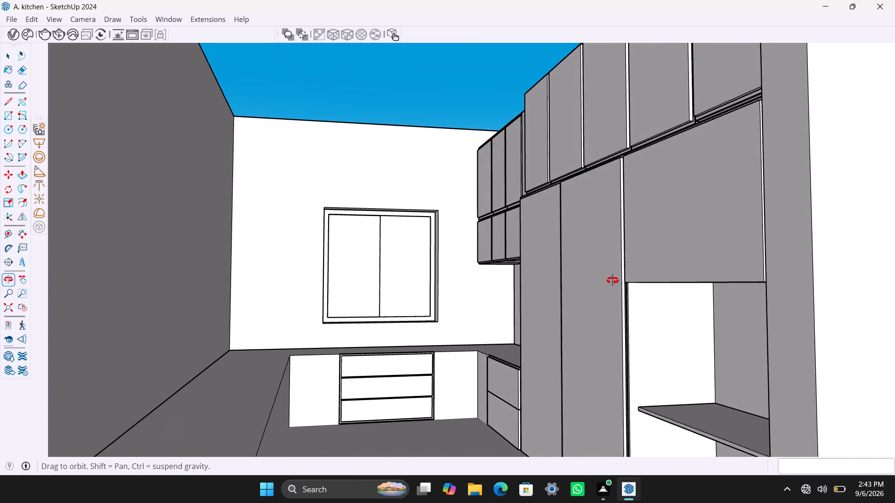
middle_click_drag(613, 280, 611, 276)
scroll(556, 276, "down", 1)
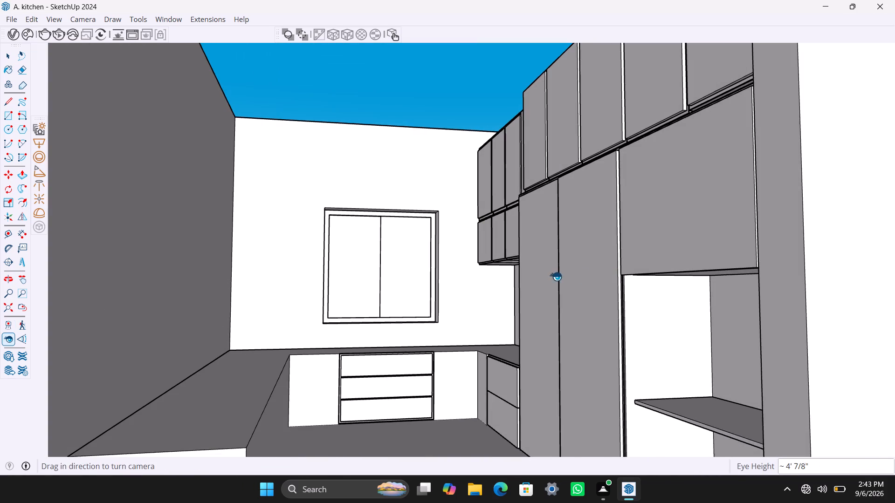
scroll(556, 276, "down", 1)
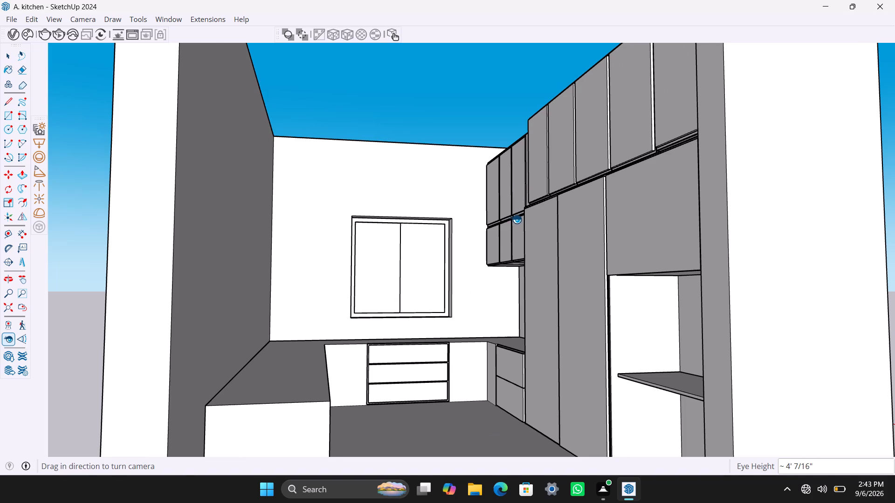
middle_click_drag(511, 218, 538, 225)
scroll(508, 198, "up", 1)
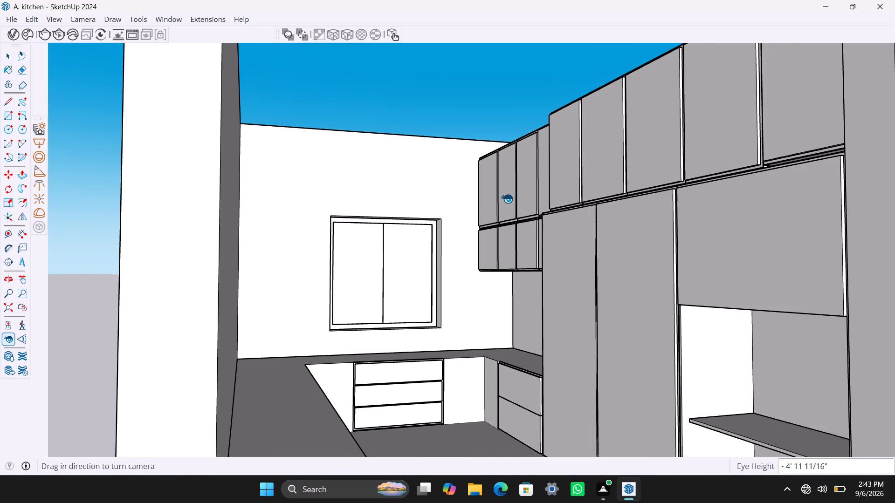
scroll(507, 198, "down", 1)
scroll(507, 198, "up", 2)
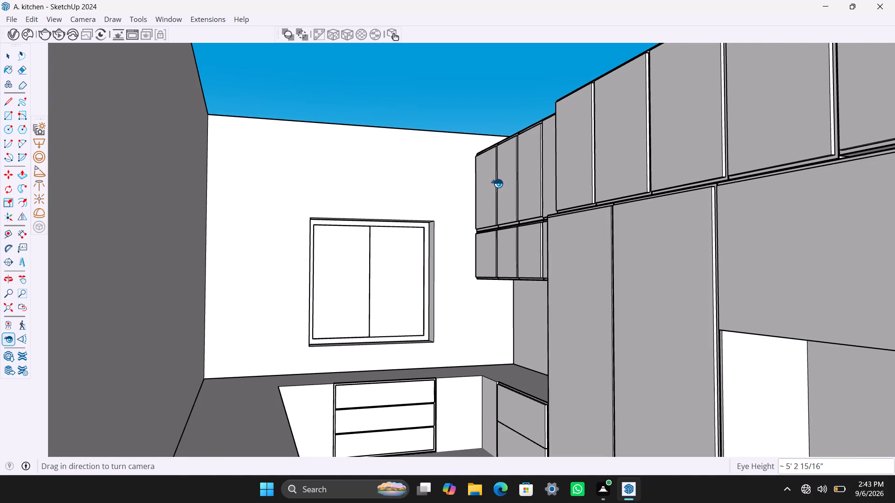
scroll(497, 183, "down", 4)
scroll(488, 170, "up", 2)
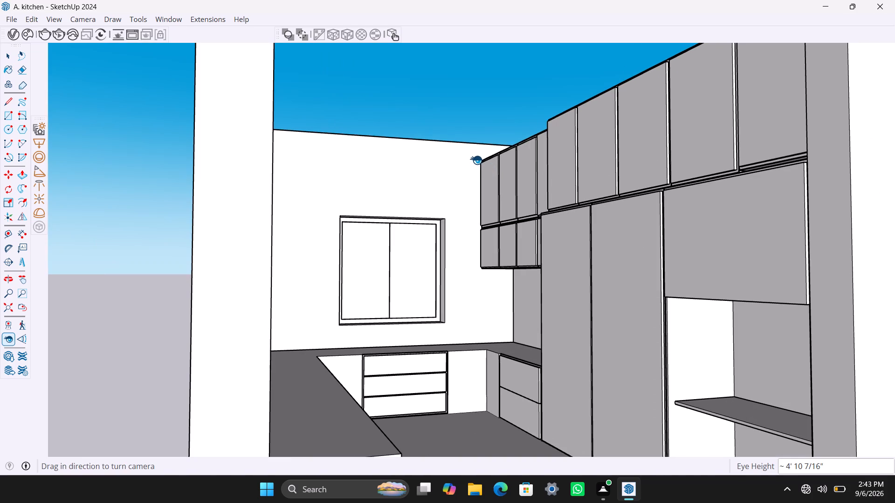
scroll(476, 160, "down", 5)
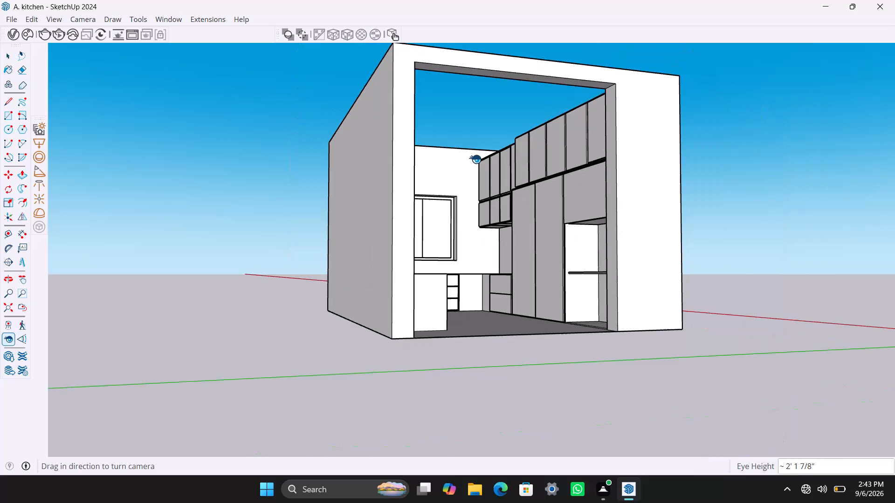
scroll(474, 158, "up", 4)
scroll(472, 156, "down", 3)
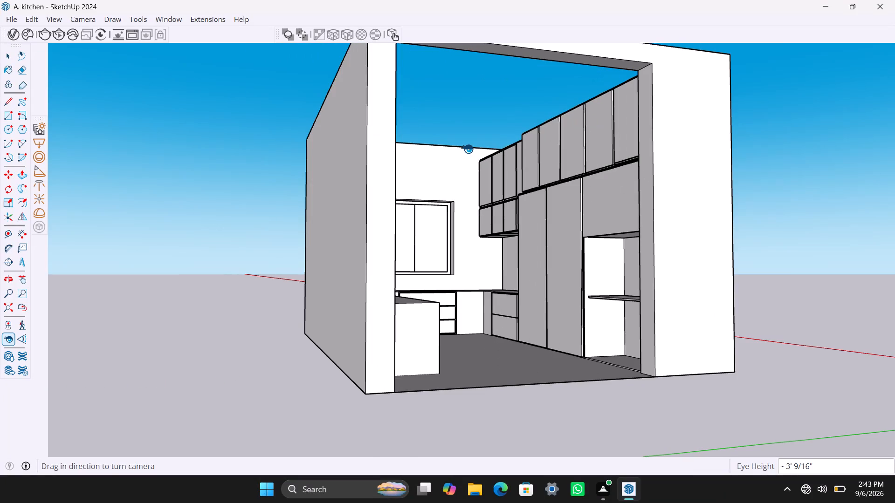
Examine the doorway end from outside, looking in at the long low counter, window and drawer fronts.
scroll(467, 149, "up", 1)
middle_click_drag(465, 147, 410, 115, "shift")
scroll(420, 143, "up", 2)
middle_click_drag(420, 145, 402, 187)
scroll(403, 190, "down", 6)
middle_click_drag(409, 200, 404, 190)
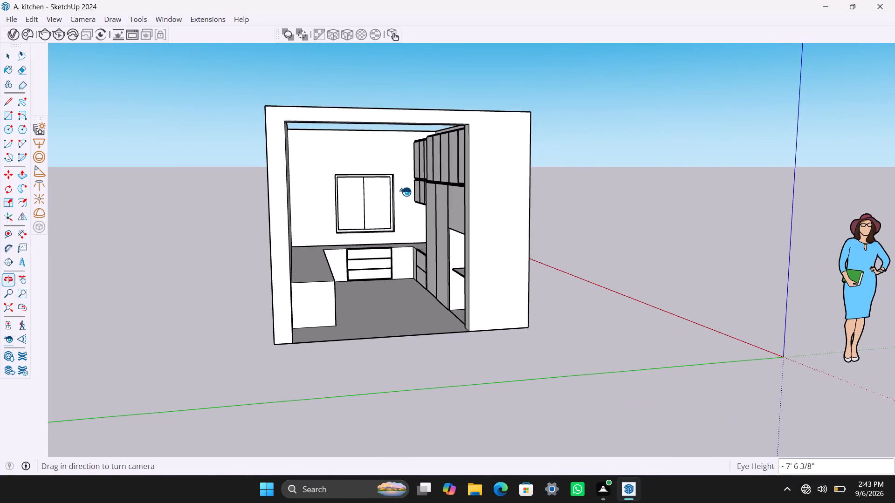
scroll(401, 192, "up", 2)
middle_click(393, 193)
scroll(392, 193, "up", 2)
scroll(448, 201, "down", 3)
middle_click_drag(439, 207, 401, 230)
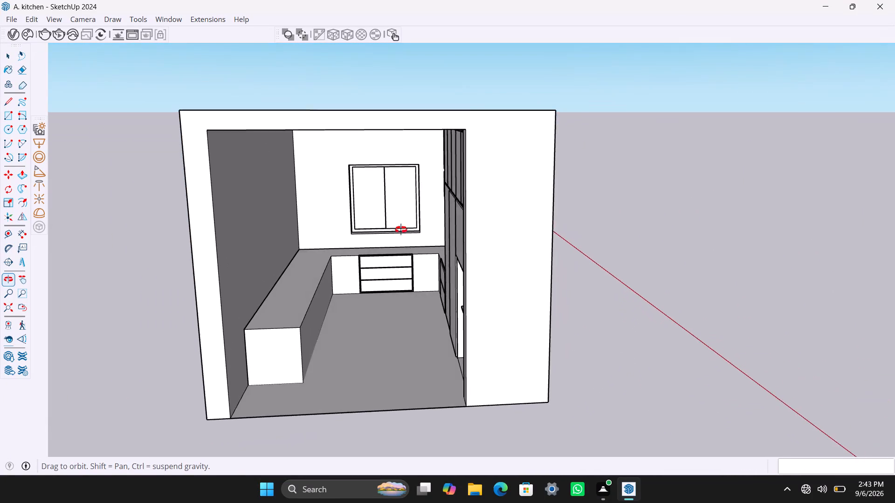
middle_click_drag(401, 230, 506, 242)
Examine the tall cabinet doors, open shelves, corner counter and drawer units from just inside the doorway.
scroll(458, 233, "up", 5)
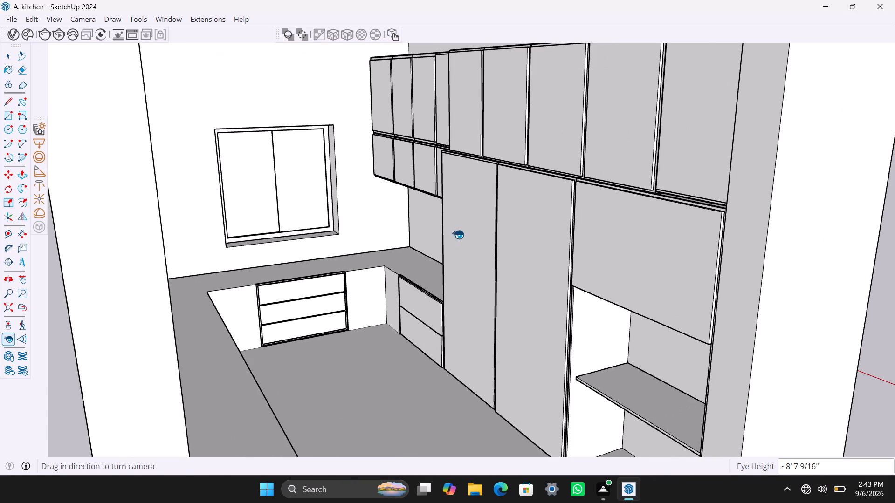
scroll(458, 233, "up", 1)
middle_click(456, 233)
scroll(452, 233, "down", 1)
middle_click_drag(436, 223, 431, 208, "shift")
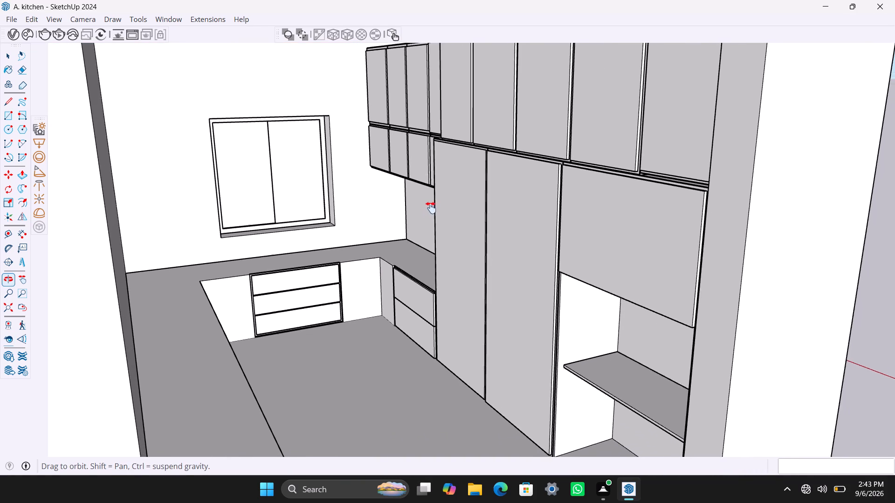
middle_click_drag(431, 208, 426, 189, "shift")
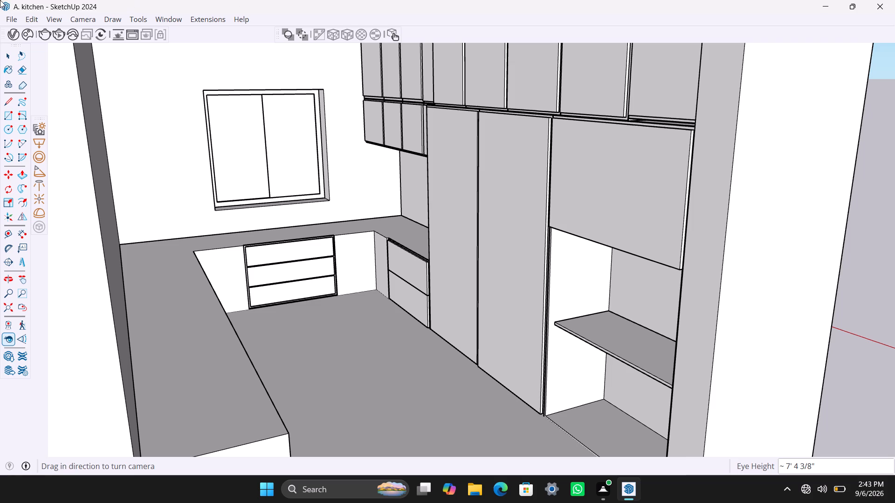
scroll(265, 144, "down", 3)
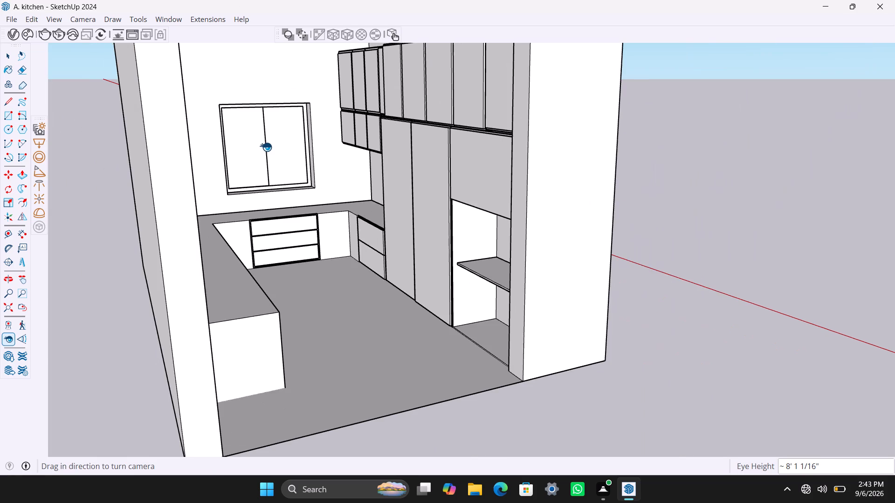
scroll(265, 146, "up", 3)
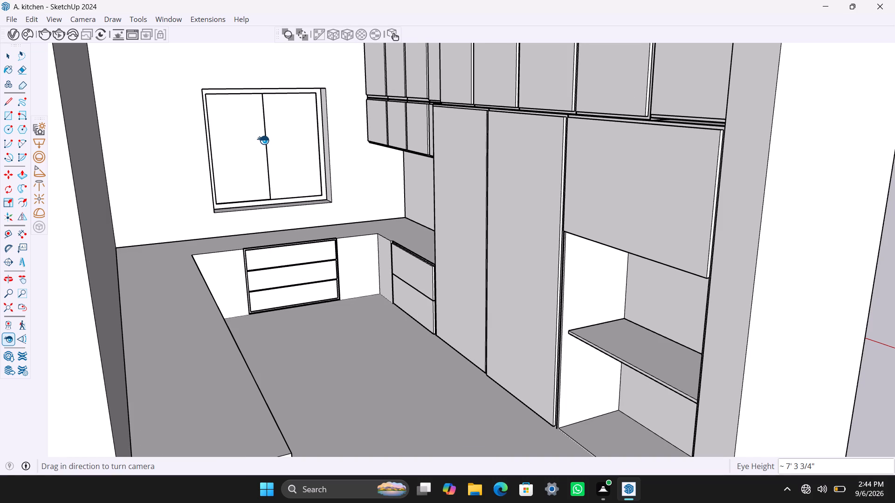
scroll(362, 200, "down", 3)
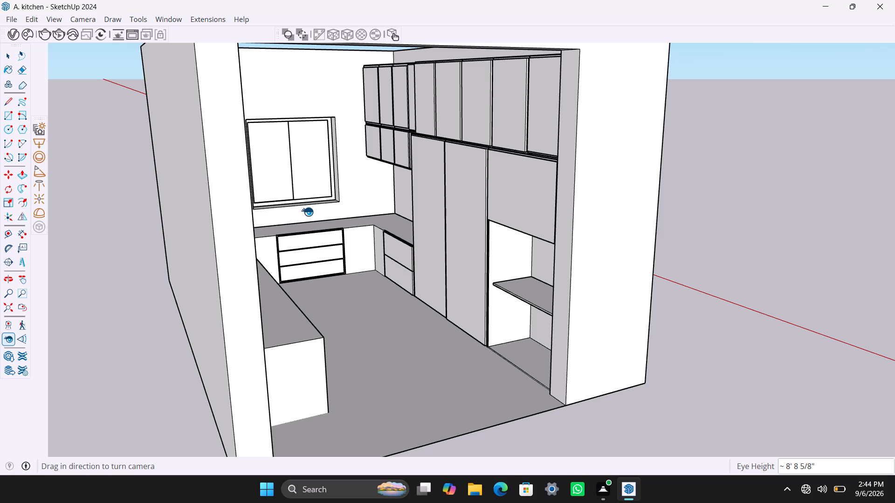
scroll(309, 224, "down", 5)
Examine the whole kitchen interior through the doorway again, from the long counter and window to the tall cabinets and shelves.
middle_click_drag(369, 307, 329, 309)
scroll(369, 307, "up", 1)
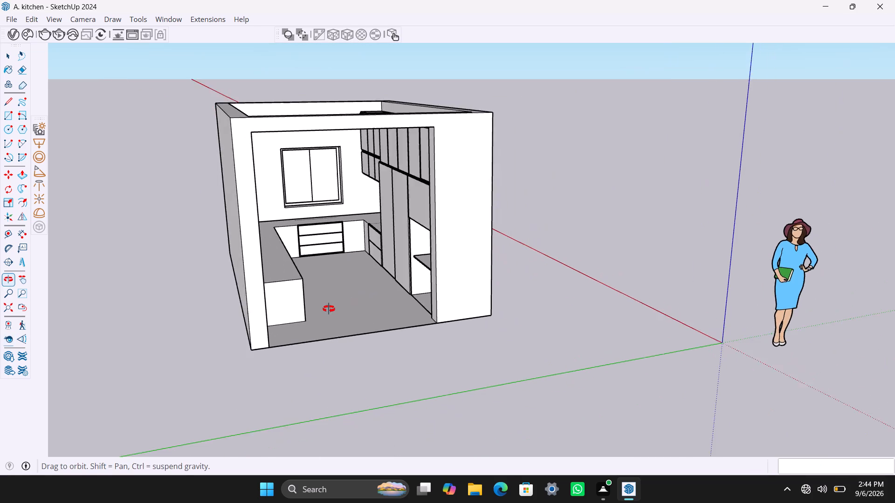
middle_click_drag(329, 309, 330, 311)
scroll(311, 265, "up", 6)
middle_click_drag(382, 277, 393, 284)
middle_click_drag(392, 284, 401, 325)
scroll(432, 298, "up", 2)
scroll(448, 296, "down", 3)
middle_click_drag(466, 296, 461, 315)
scroll(459, 313, "up", 1)
middle_click(457, 310)
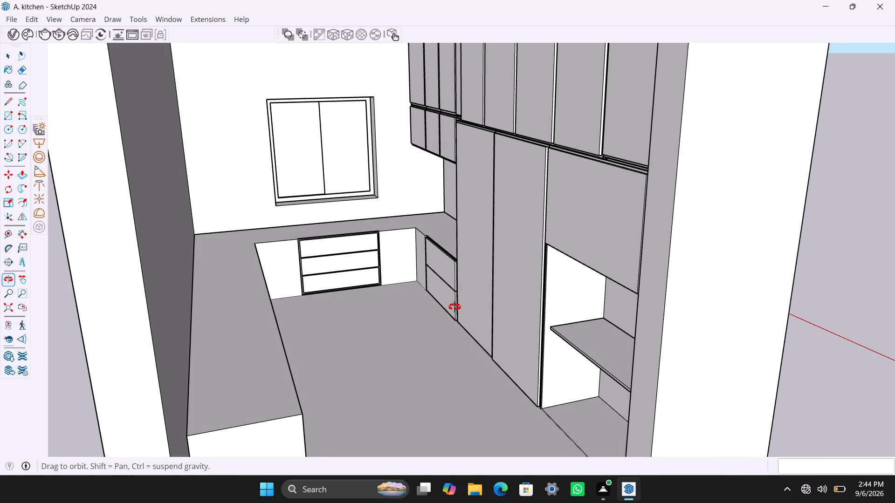
middle_click_drag(452, 300, 450, 276)
scroll(428, 269, "up", 3)
middle_click_drag(455, 247, 463, 262, "shift")
scroll(463, 264, "down", 4)
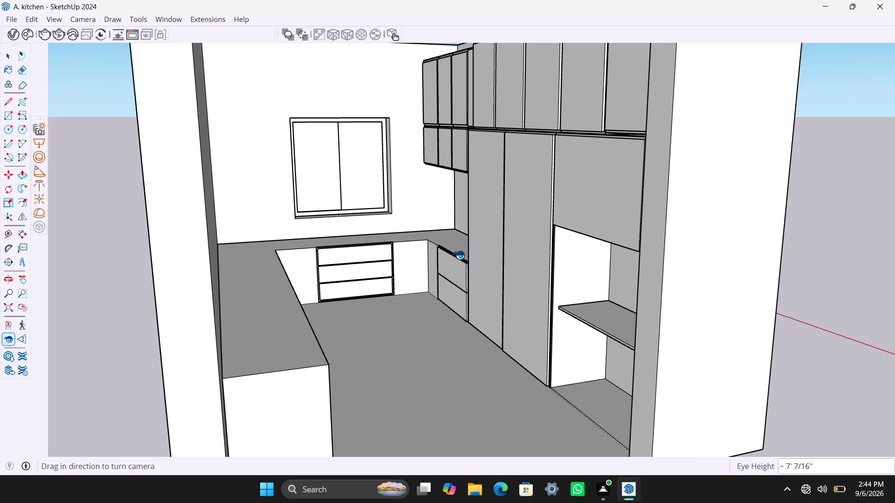
scroll(457, 255, "down", 5)
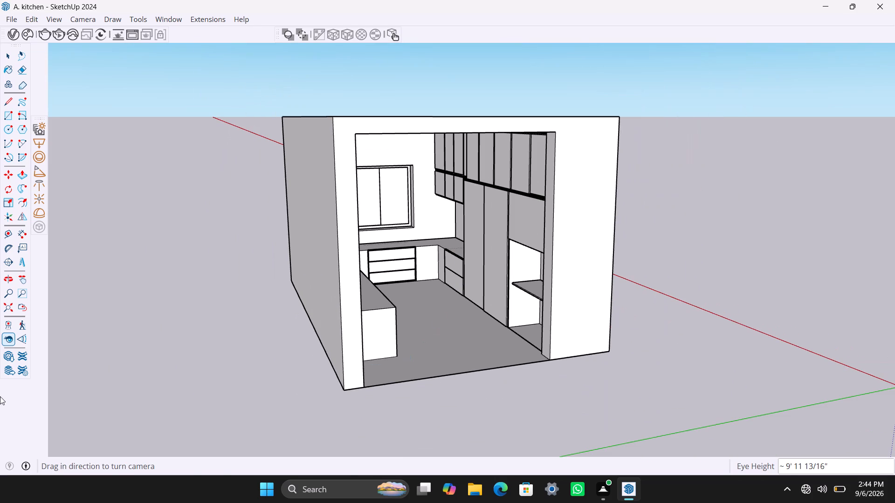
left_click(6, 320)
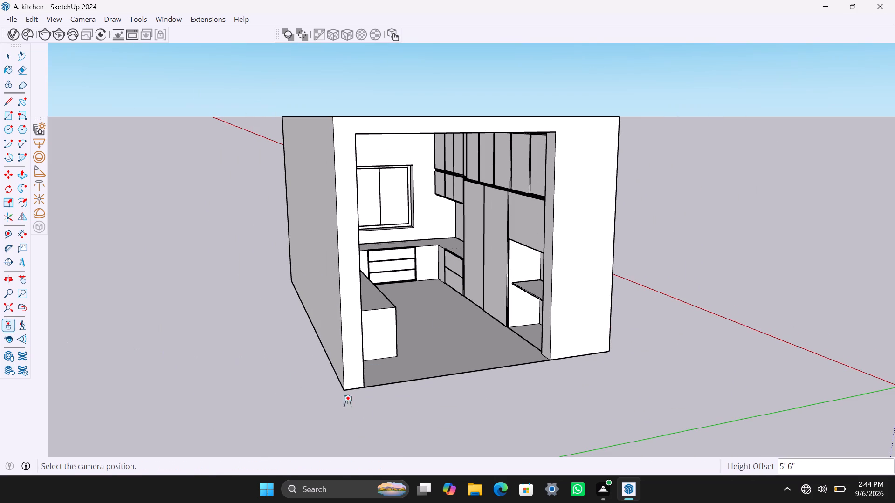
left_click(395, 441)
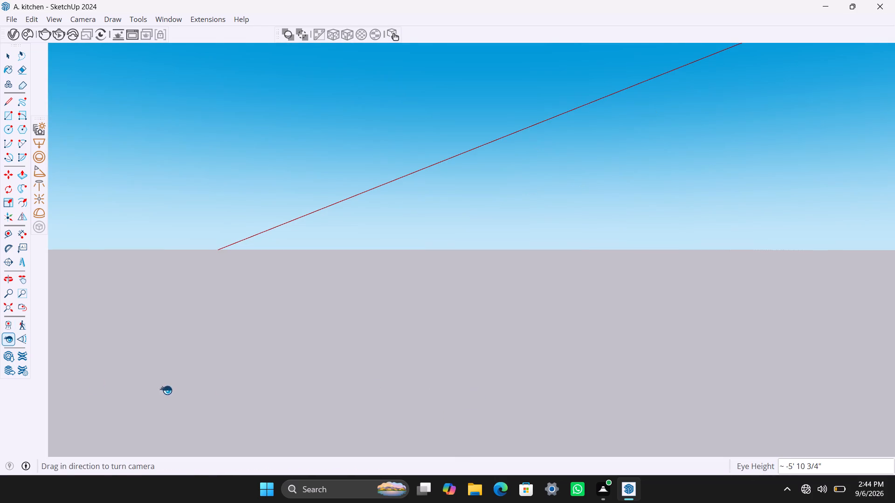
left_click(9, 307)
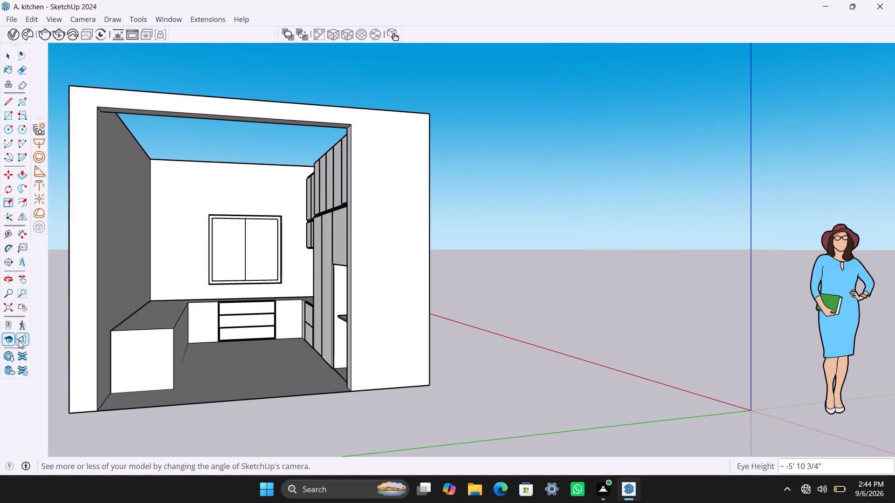
Position the camera on the ground outside the doorway and examine the window wall, drawer units, tall cabinets and open shelves.
left_click(7, 323)
left_click(137, 426)
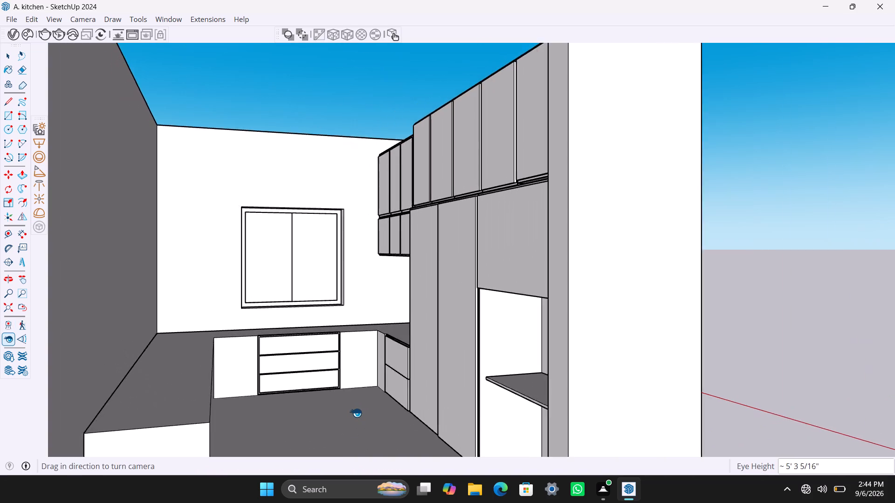
middle_click_drag(445, 380, 407, 354)
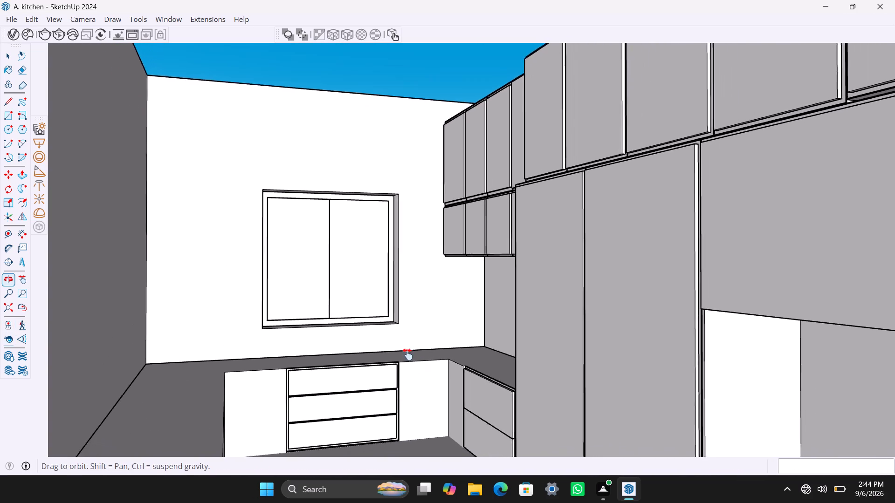
middle_click_drag(407, 354, 405, 339)
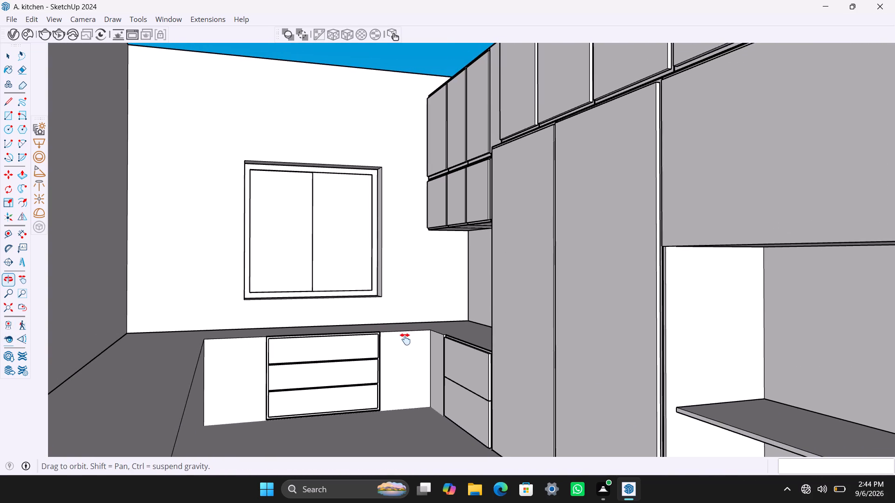
middle_click_drag(405, 339, 421, 312)
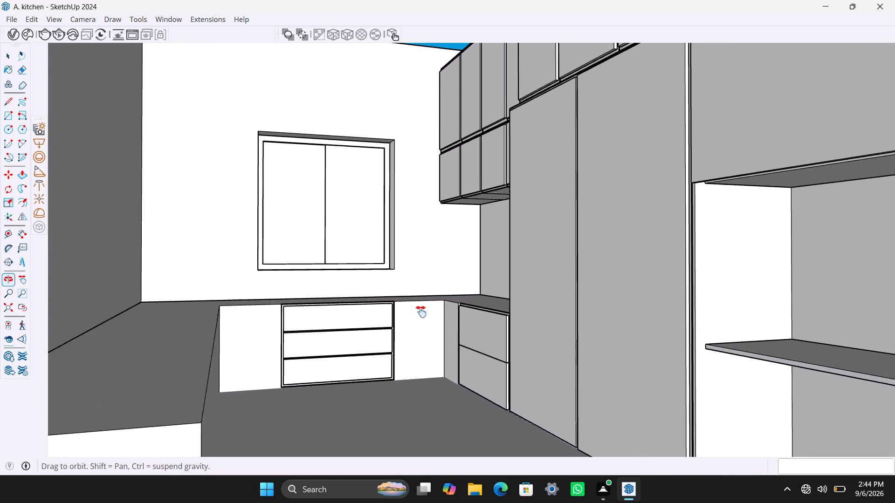
middle_click_drag(421, 312, 428, 318)
scroll(417, 316, "down", 3)
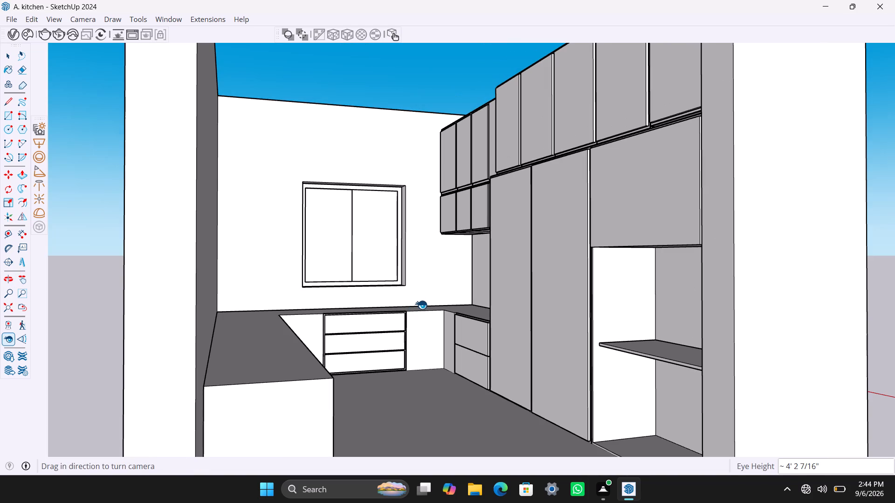
middle_click_drag(396, 296, 381, 282, "shift")
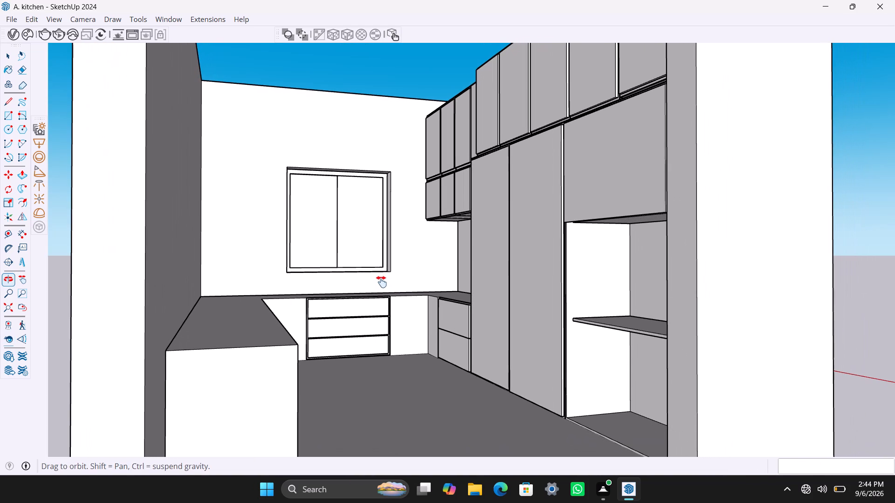
middle_click_drag(381, 282, 380, 281, "shift")
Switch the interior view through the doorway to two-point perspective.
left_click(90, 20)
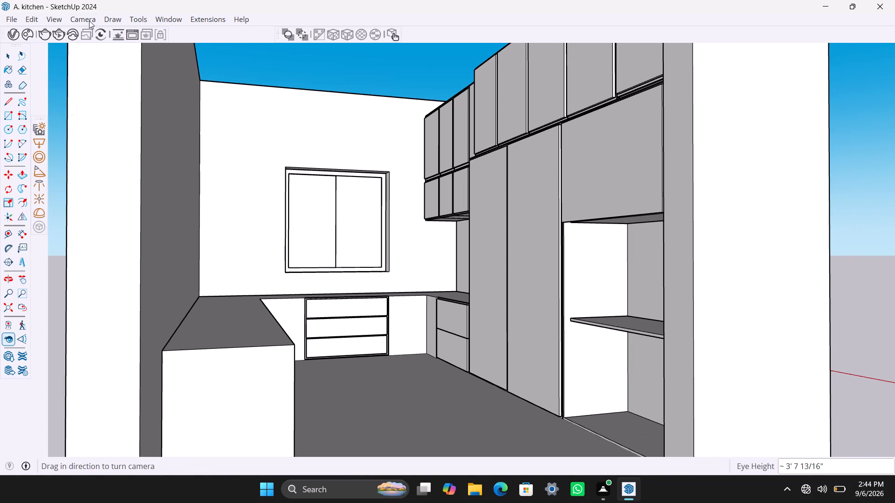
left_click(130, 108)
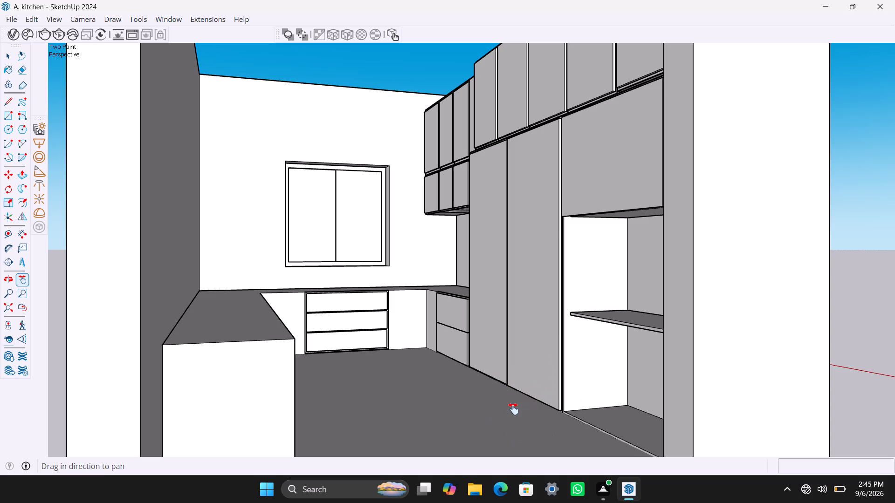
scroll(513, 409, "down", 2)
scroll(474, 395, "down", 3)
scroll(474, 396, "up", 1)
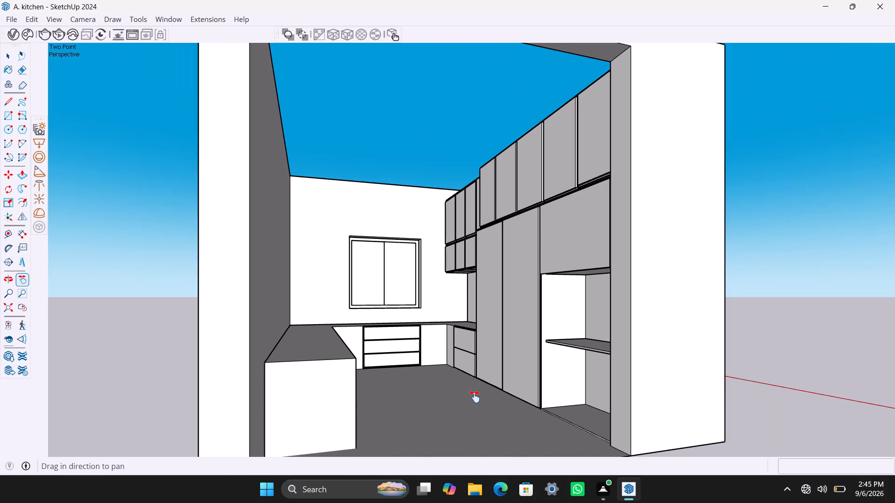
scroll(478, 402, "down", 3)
Examine the kitchen through the doorway from outside, covering the long counter, window, drawer fronts, upper cabinets and tall cabinets.
middle_click_drag(430, 371, 430, 369)
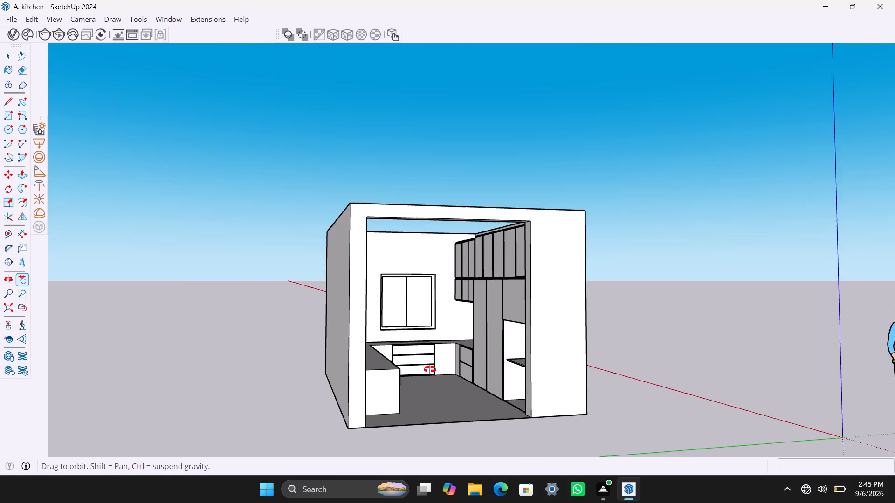
middle_click_drag(430, 369, 422, 341)
scroll(490, 353, "up", 5)
middle_click_drag(474, 362, 479, 369)
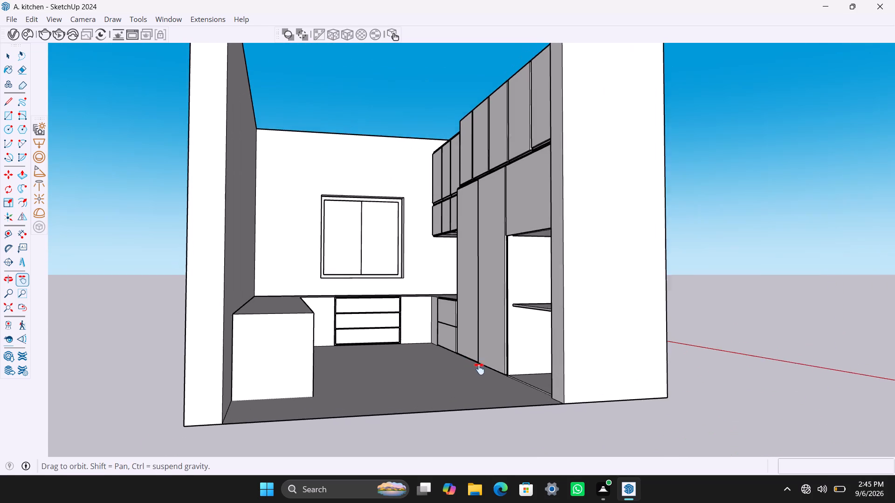
middle_click_drag(479, 369, 484, 379)
scroll(471, 367, "up", 2)
middle_click_drag(501, 368, 474, 382)
scroll(457, 386, "down", 3)
middle_click_drag(422, 382, 462, 360, "shift")
scroll(422, 382, "down", 1, "shift")
scroll(561, 356, "up", 2)
middle_click_drag(604, 407, 601, 407)
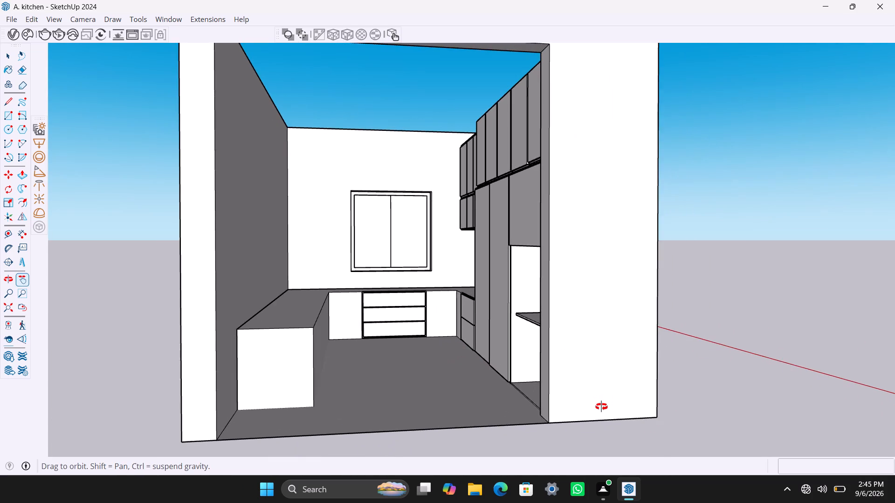
middle_click_drag(601, 407, 566, 416)
Examine the doorway end nearly face-on, looking in at the long counter, back-wall window, drawer unit and floor.
scroll(498, 403, "down", 2)
middle_click_drag(482, 400, 519, 393, "shift")
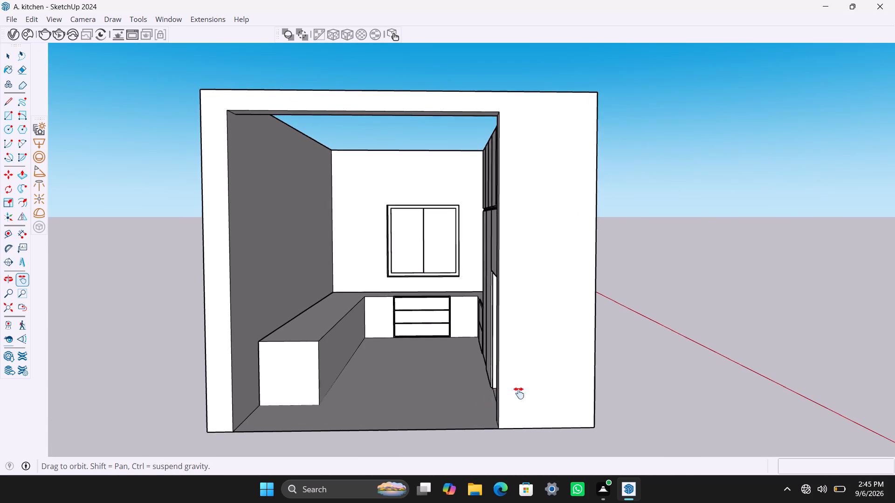
middle_click_drag(519, 393, 558, 391, "shift")
scroll(558, 389, "up", 1)
middle_click_drag(604, 386, 595, 400)
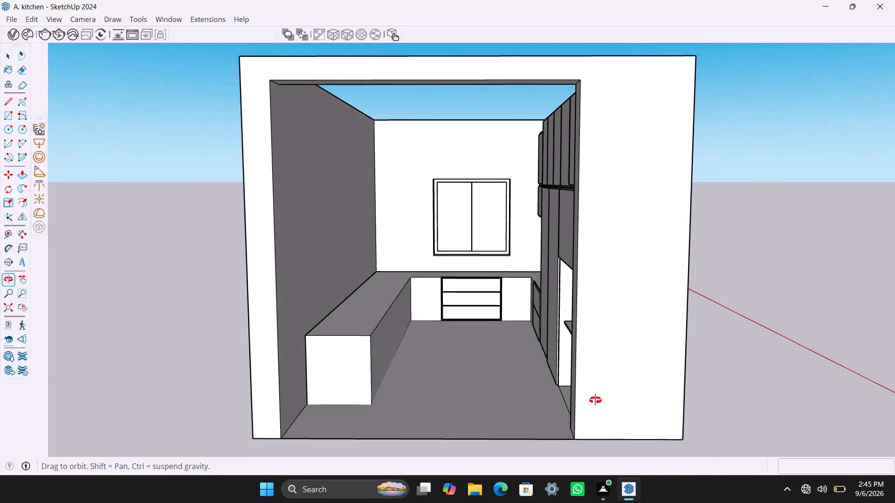
middle_click_drag(595, 400, 596, 400)
scroll(549, 384, "up", 1)
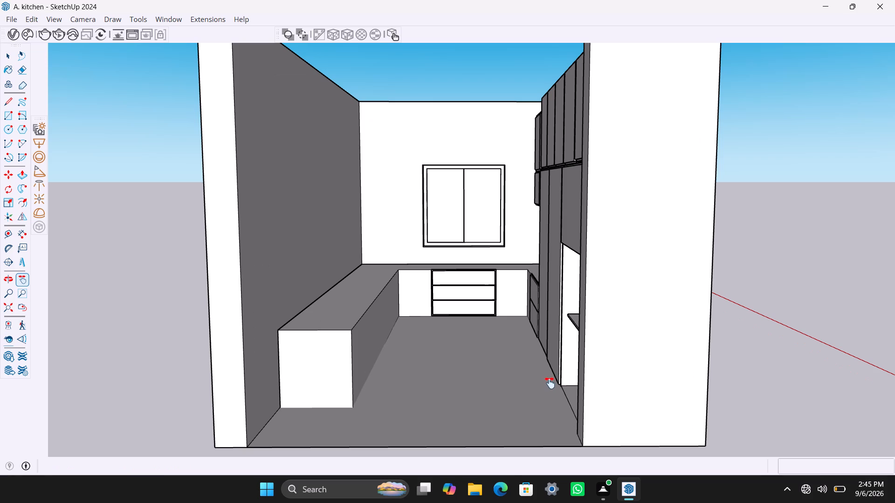
scroll(521, 399, "down", 3)
scroll(510, 394, "up", 2)
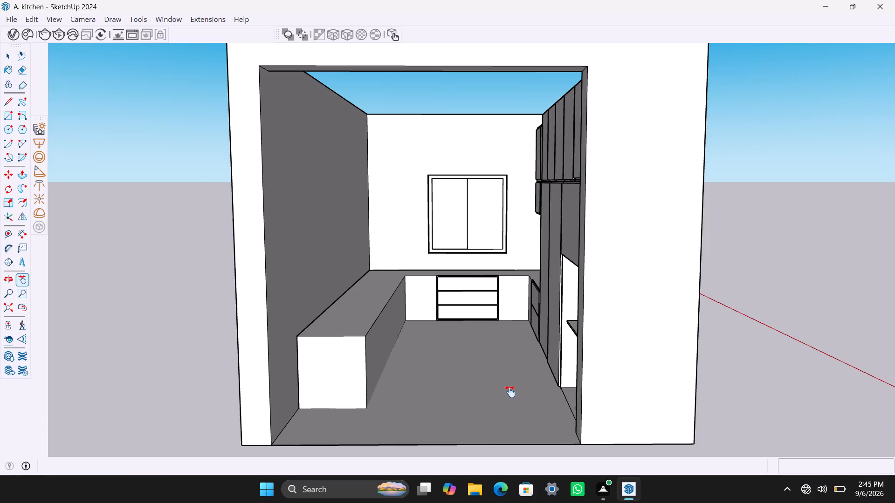
scroll(490, 394, "up", 2)
middle_click(509, 403)
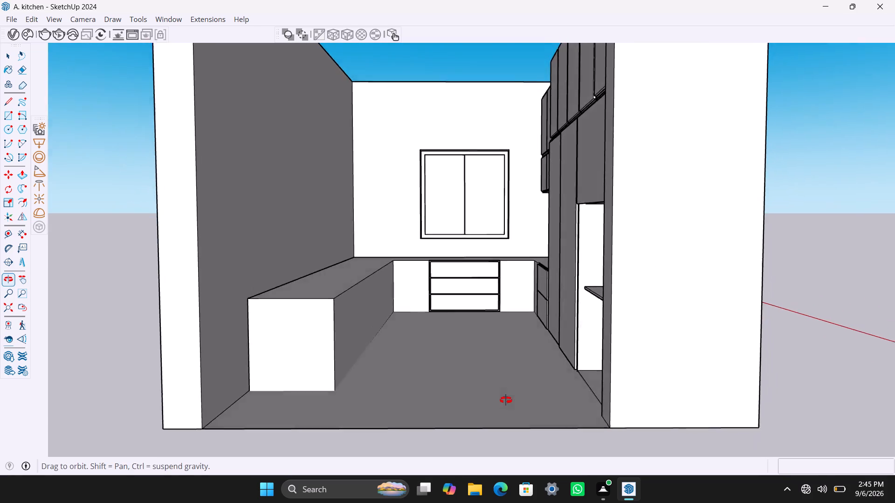
scroll(505, 401, "down", 13)
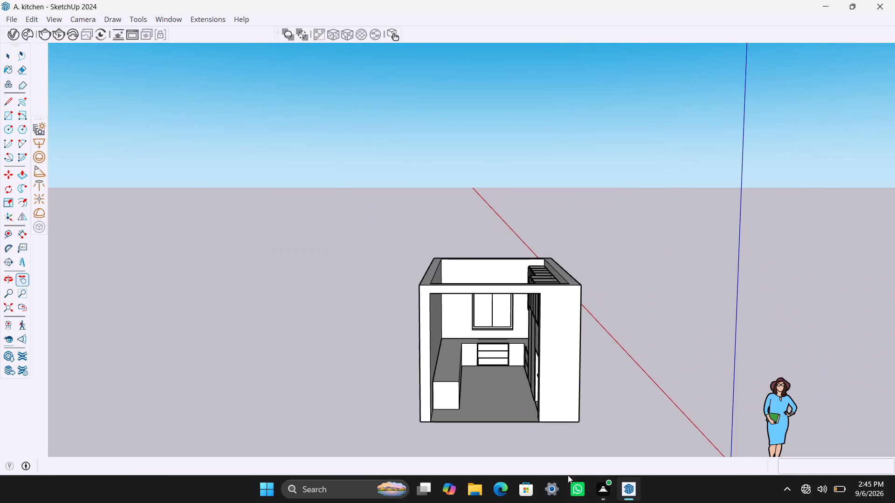
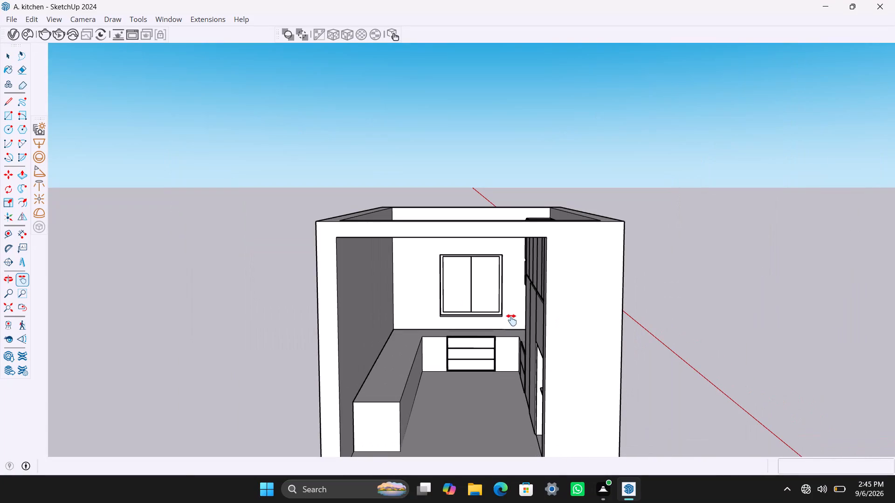
Examine the doorway end face-on, looking in at the window, long counter, back drawer unit and floor.
middle_click_drag(519, 305, 514, 228)
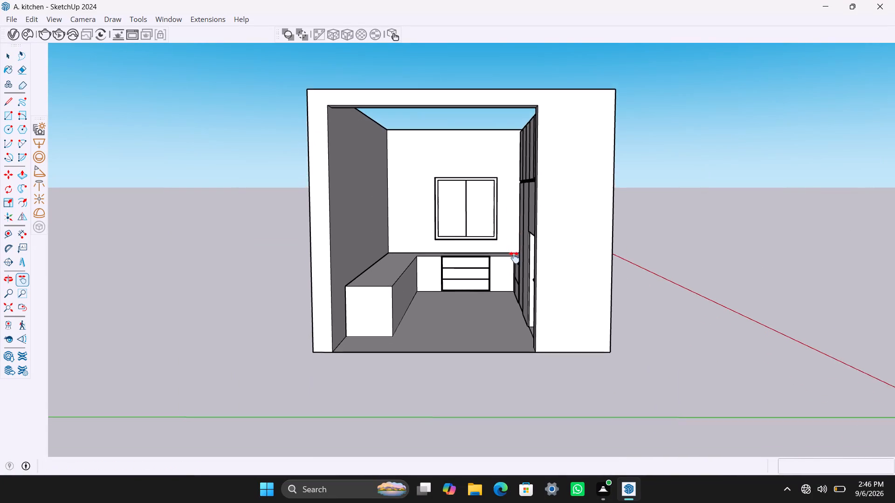
scroll(514, 258, "up", 1)
middle_click_drag(514, 258, 529, 298)
scroll(524, 278, "up", 1)
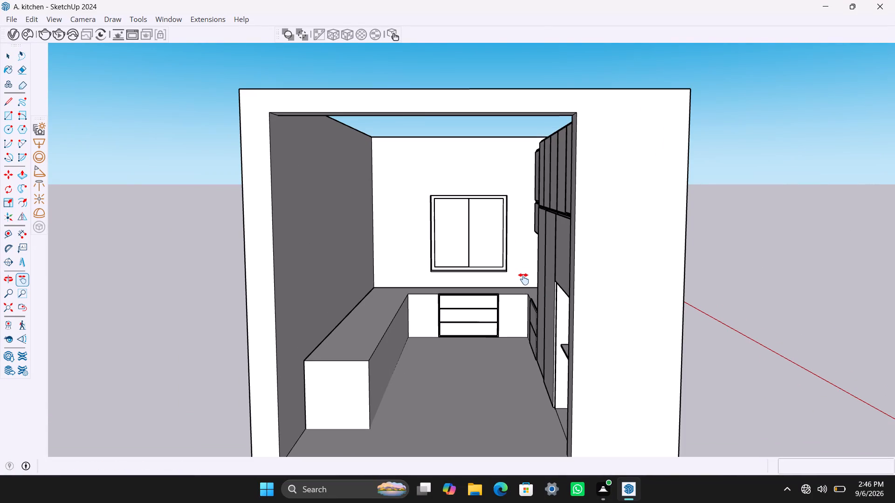
right_click_drag(482, 387, 480, 394)
scroll(481, 393, "down", 5)
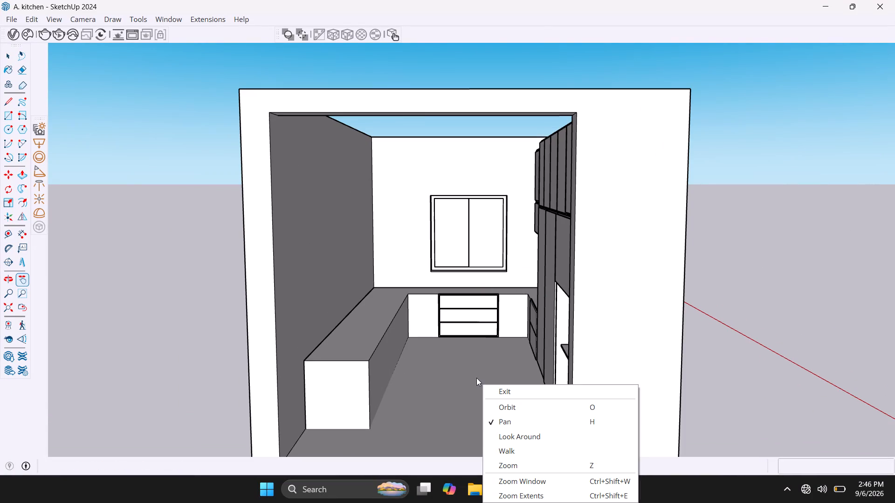
scroll(468, 370, "down", 6)
left_click(754, 310)
scroll(459, 330, "down", 8)
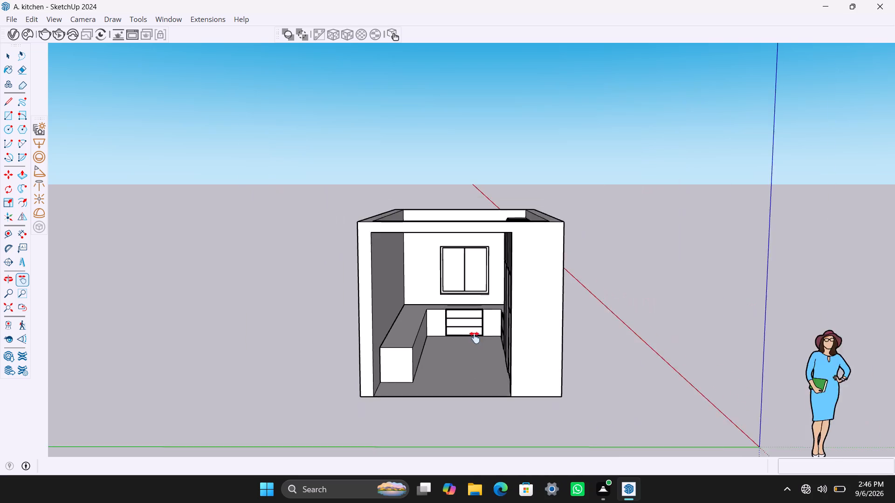
scroll(475, 338, "down", 2)
Examine the room from both sides of the doorway end, covering the counter, drawer units, upper and tall cabinets and open shelves.
middle_click_drag(468, 345, 388, 362)
scroll(408, 346, "up", 3)
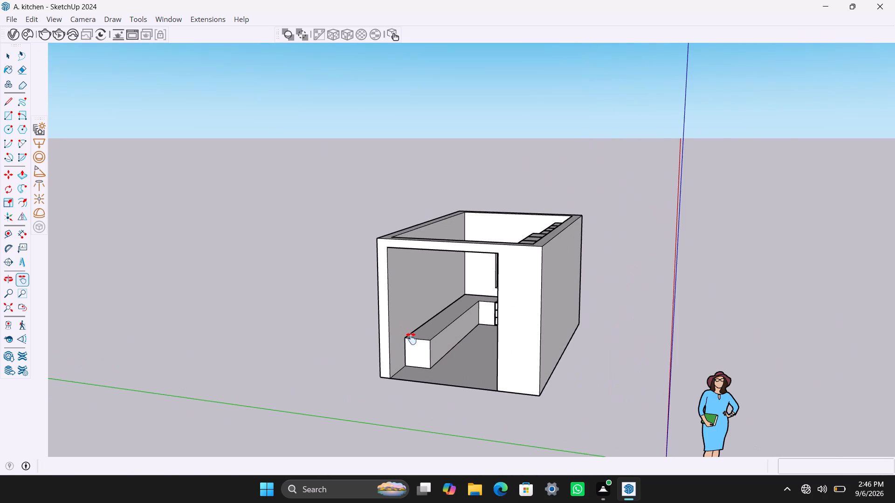
scroll(411, 339, "up", 6)
scroll(411, 335, "down", 9)
middle_click_drag(411, 337, 639, 342)
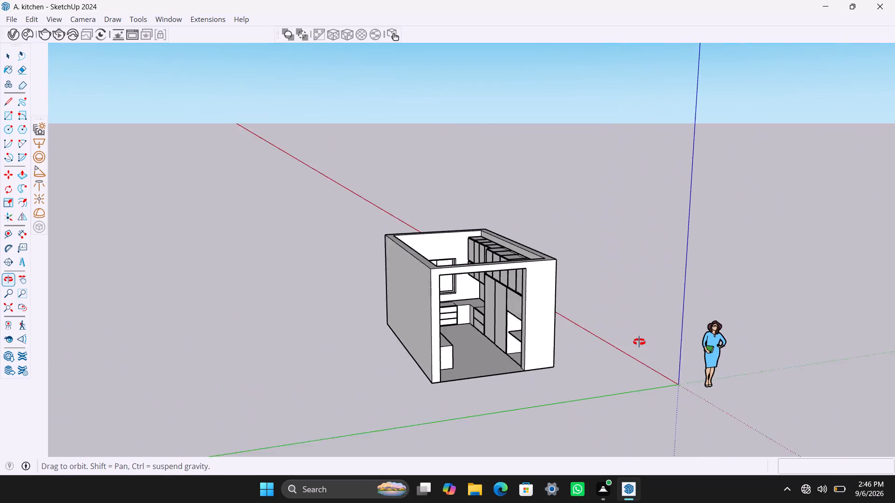
middle_click_drag(639, 342, 638, 342)
scroll(494, 334, "up", 4)
middle_click_drag(511, 385, 446, 397)
scroll(442, 371, "up", 6)
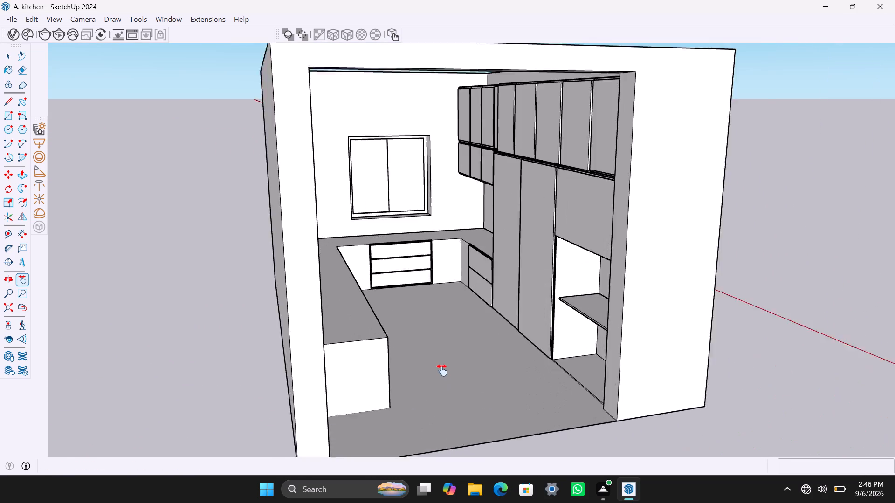
scroll(442, 370, "up", 1)
scroll(447, 365, "down", 8)
scroll(447, 365, "up", 8)
scroll(448, 360, "down", 2)
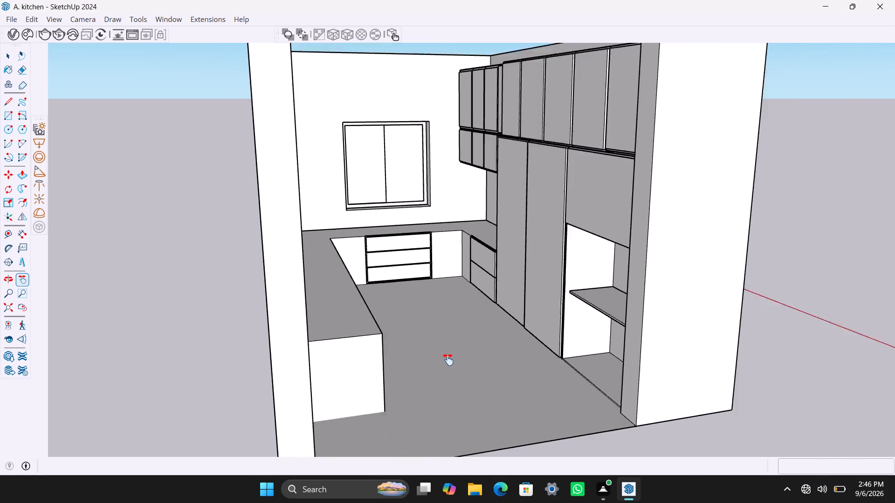
scroll(448, 360, "down", 8)
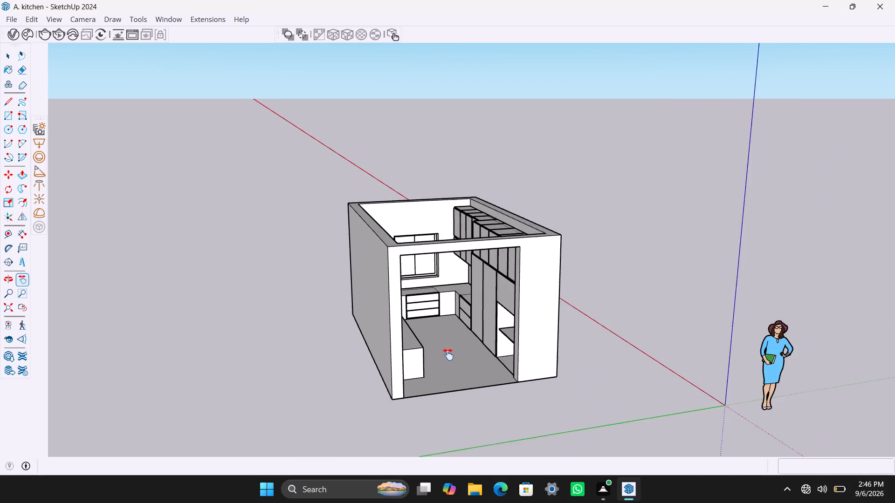
scroll(448, 354, "up", 7)
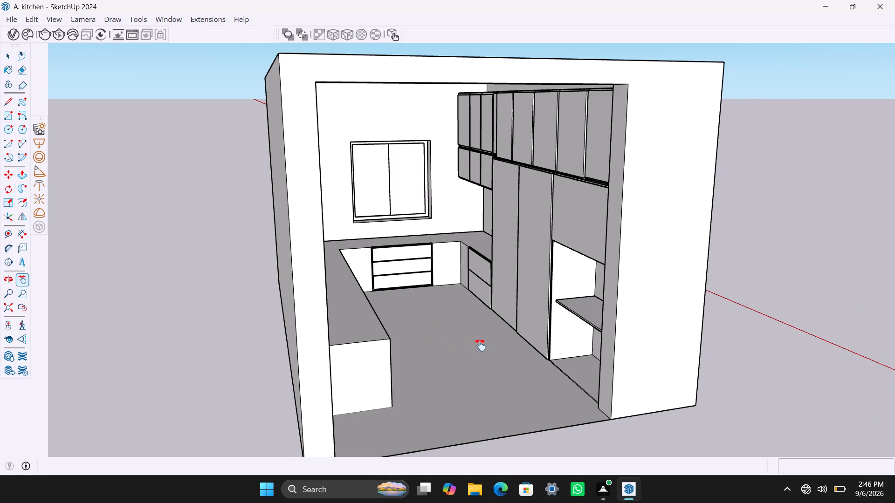
scroll(480, 345, "down", 5)
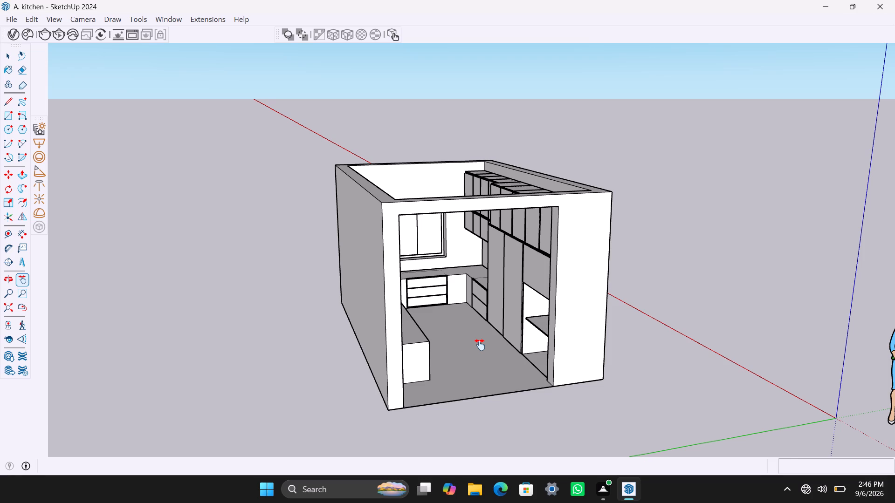
scroll(480, 345, "down", 3)
scroll(479, 344, "up", 8)
Examine the whole room from a slightly raised angle outside the doorway, including the wall tops, cabinet tops and interior layout.
middle_click_drag(480, 344, 471, 348)
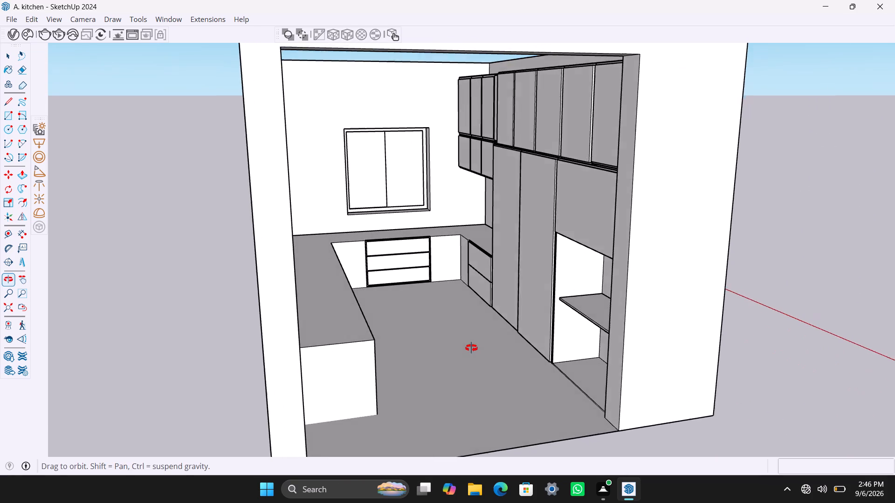
middle_click_drag(471, 348, 471, 348)
scroll(471, 348, "up", 1)
scroll(474, 347, "down", 4)
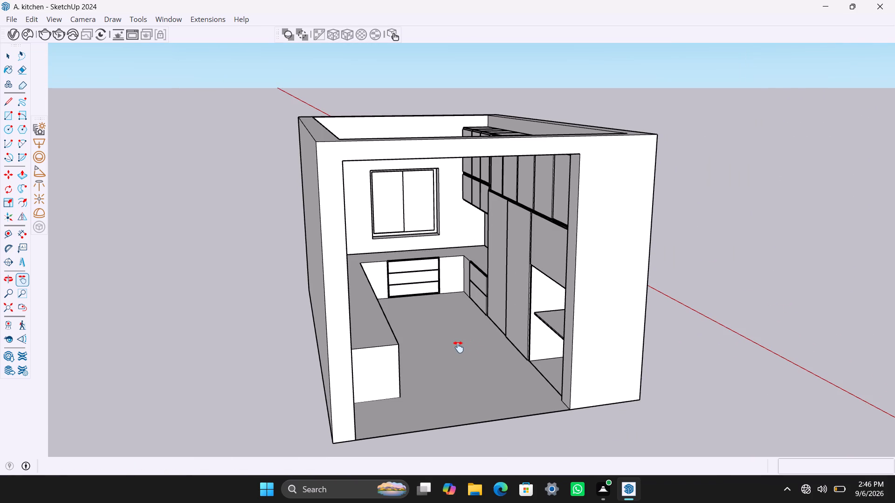
scroll(457, 347, "down", 2)
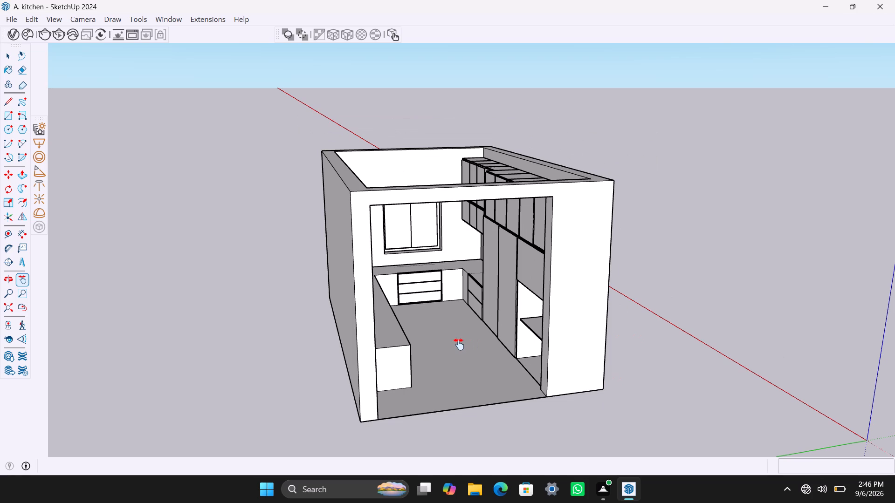
scroll(459, 344, "down", 2)
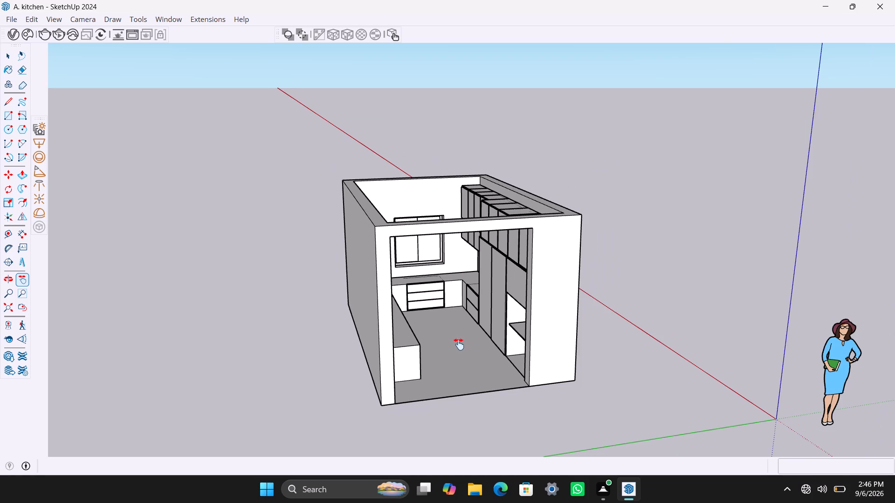
scroll(459, 344, "down", 6)
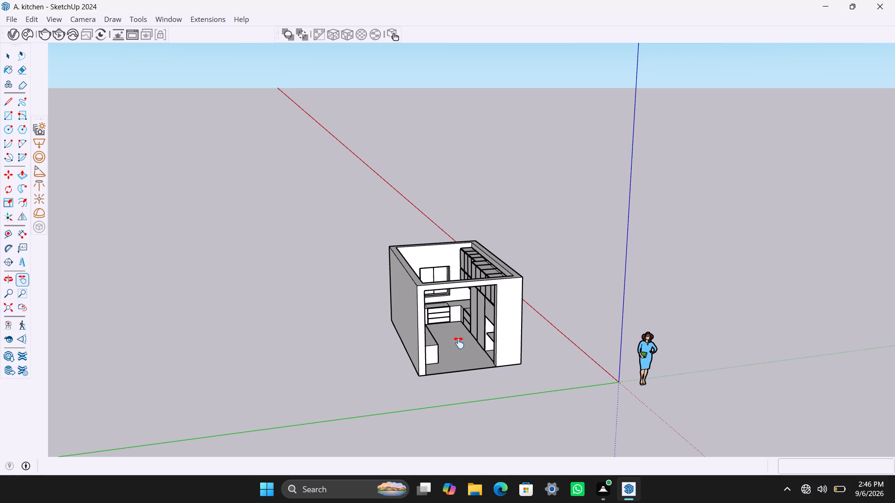
scroll(475, 357, "up", 3)
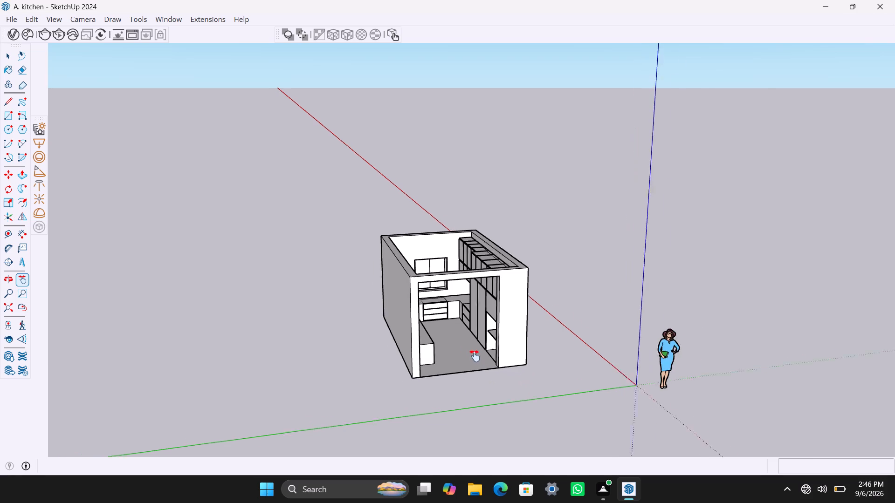
scroll(475, 356, "up", 6)
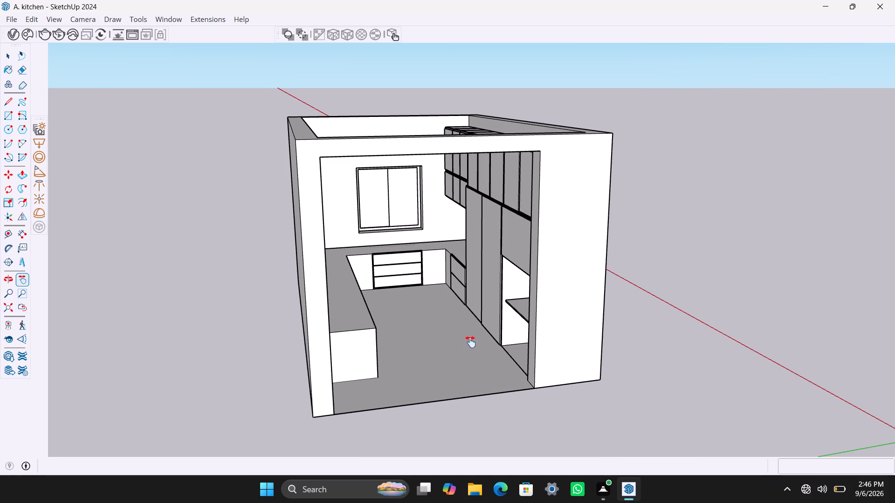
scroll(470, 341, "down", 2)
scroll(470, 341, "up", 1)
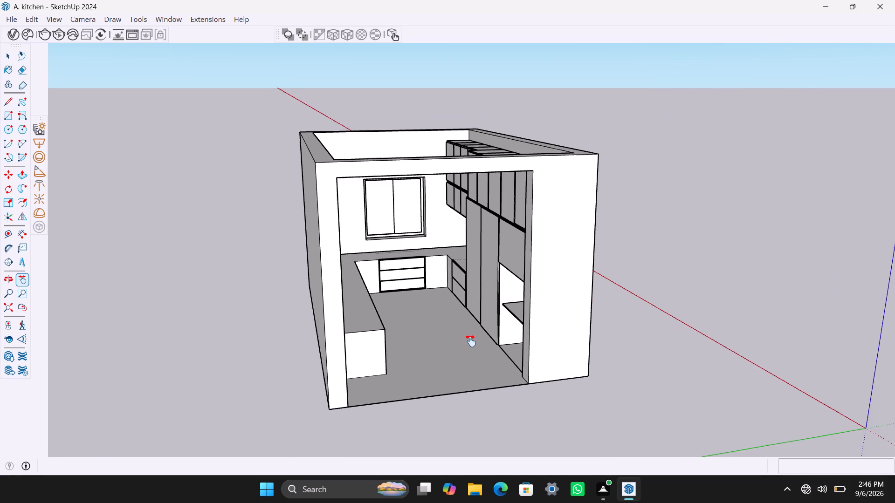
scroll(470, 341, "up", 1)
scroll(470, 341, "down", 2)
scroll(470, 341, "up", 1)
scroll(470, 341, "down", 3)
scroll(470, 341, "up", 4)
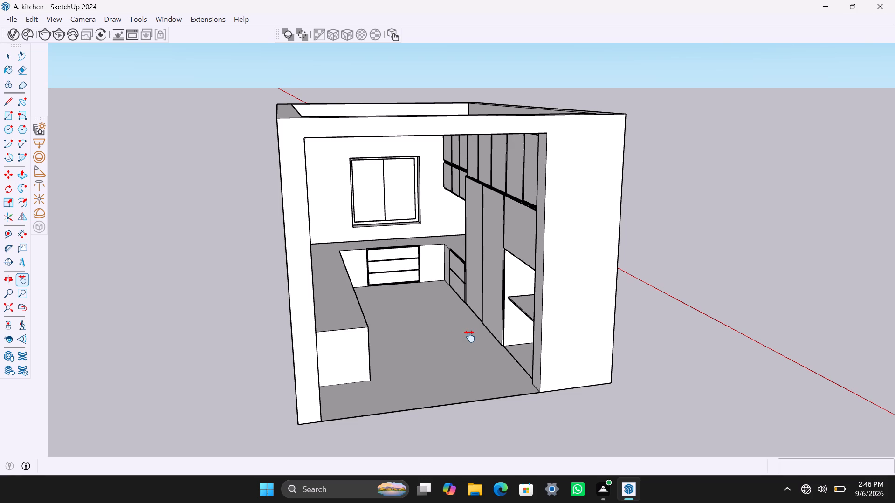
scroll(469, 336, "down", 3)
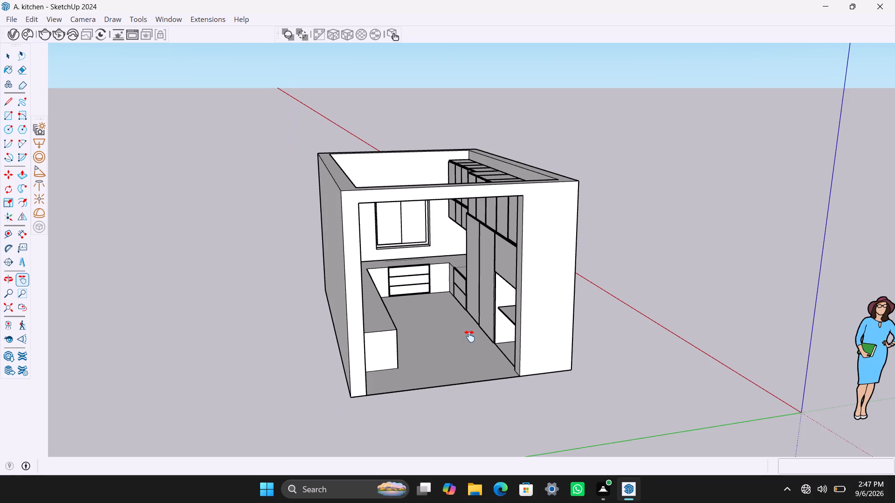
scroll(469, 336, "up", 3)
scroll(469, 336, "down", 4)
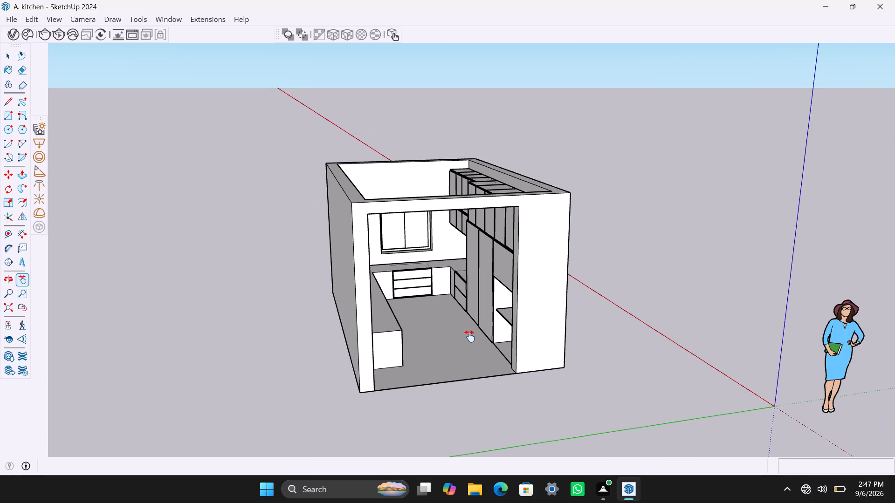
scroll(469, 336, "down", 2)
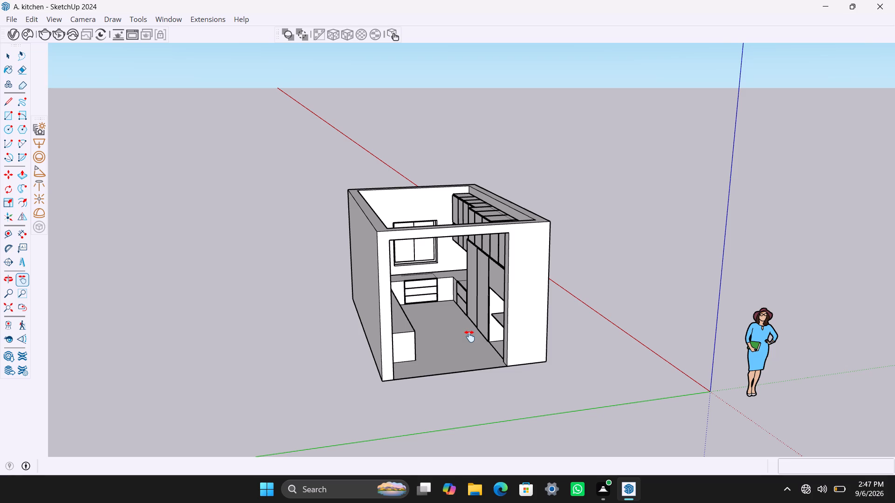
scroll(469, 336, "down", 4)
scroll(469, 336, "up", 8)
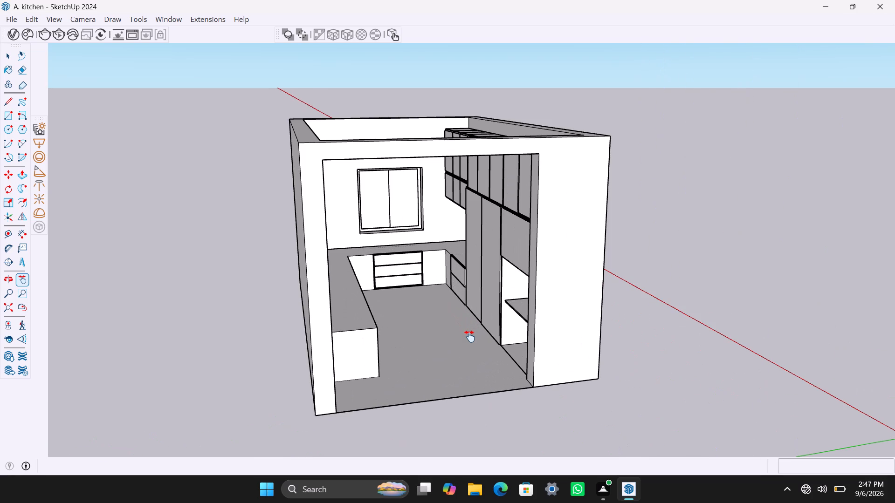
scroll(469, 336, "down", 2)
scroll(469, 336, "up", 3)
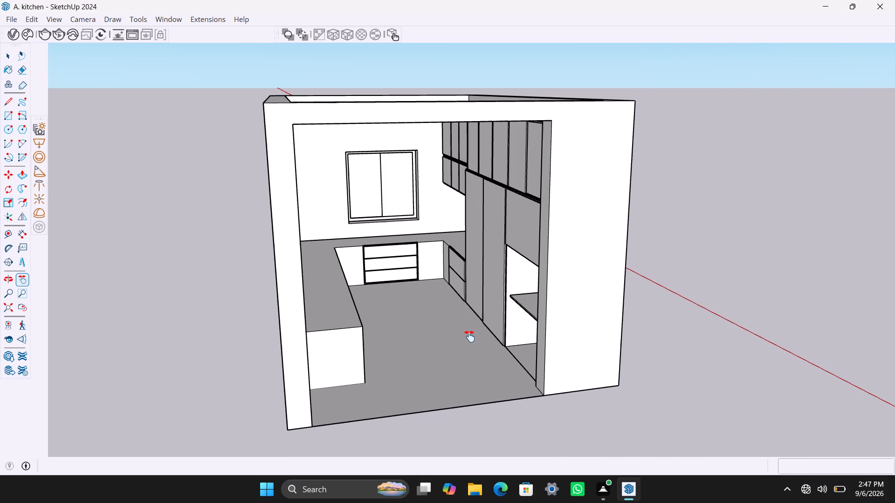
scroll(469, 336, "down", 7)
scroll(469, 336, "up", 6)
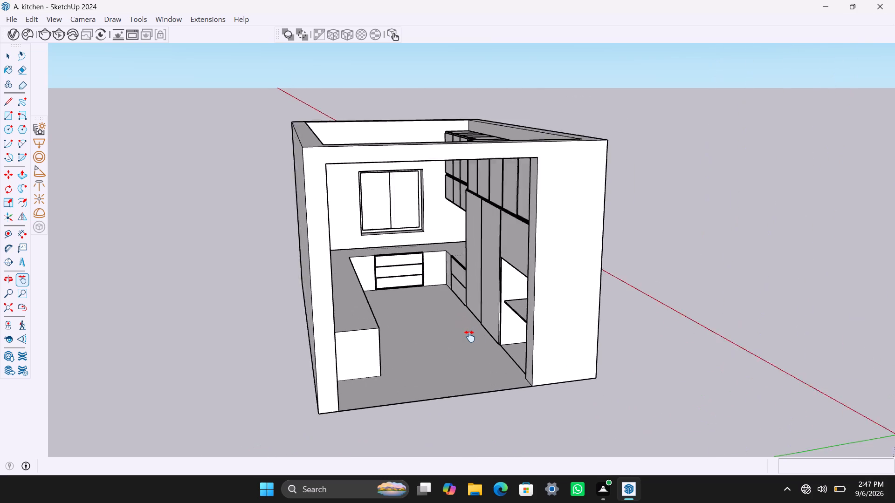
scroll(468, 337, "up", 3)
Examine the tall cabinets, open shelves, corner drawers and window wall through the doorway from a more oblique, closer viewpoint.
middle_click_drag(468, 337, 516, 329)
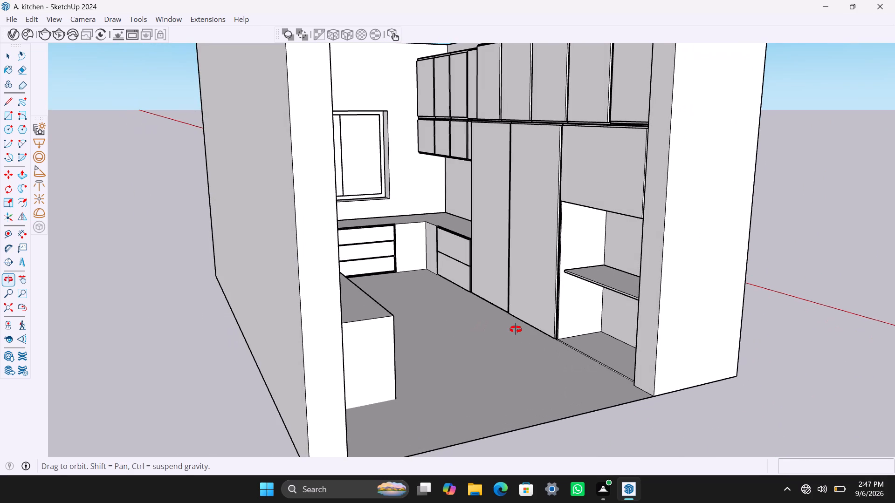
middle_click_drag(516, 329, 515, 329)
scroll(510, 330, "up", 4)
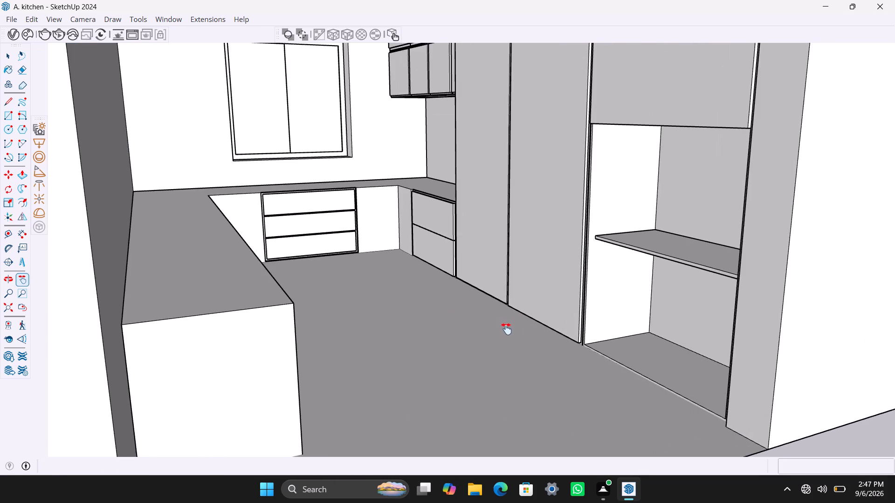
scroll(506, 328, "down", 3)
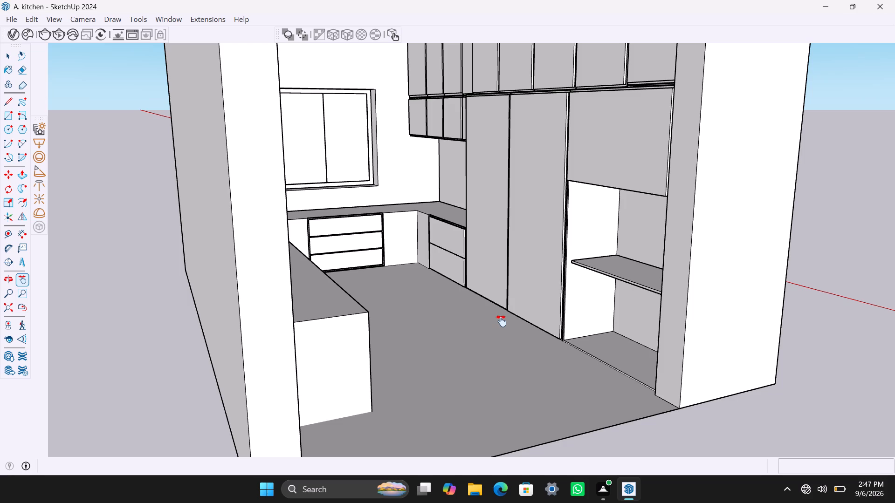
scroll(501, 321, "down", 3)
scroll(501, 321, "up", 3)
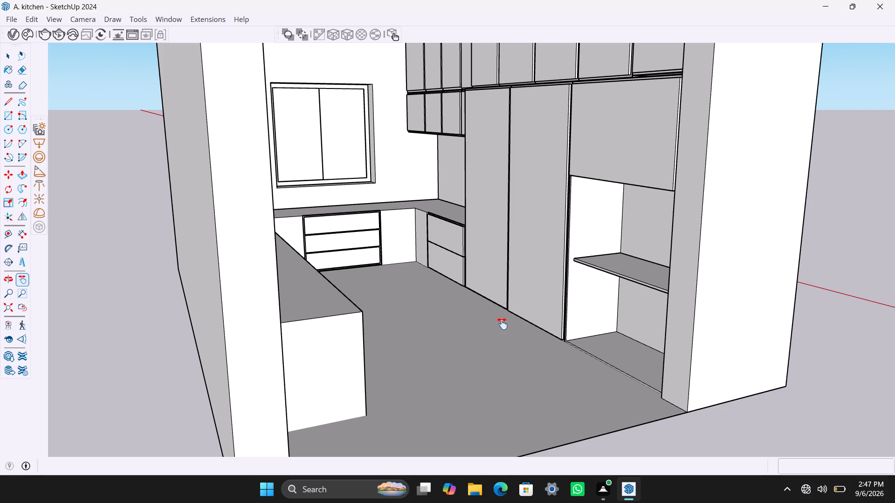
scroll(464, 308, "down", 6)
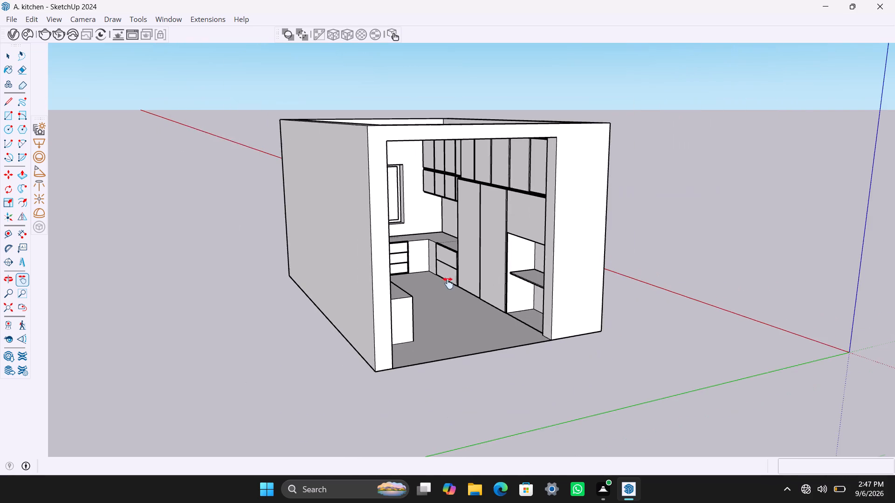
scroll(454, 280, "up", 2)
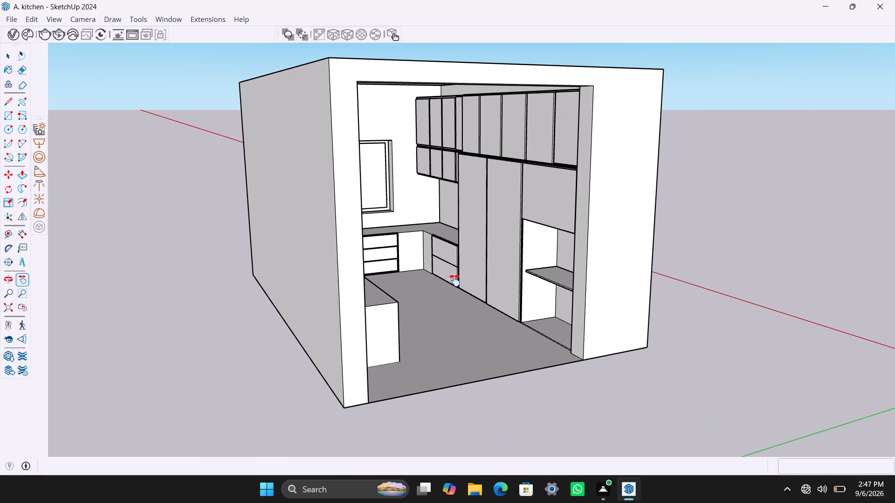
scroll(459, 291, "down", 2)
scroll(456, 288, "up", 3)
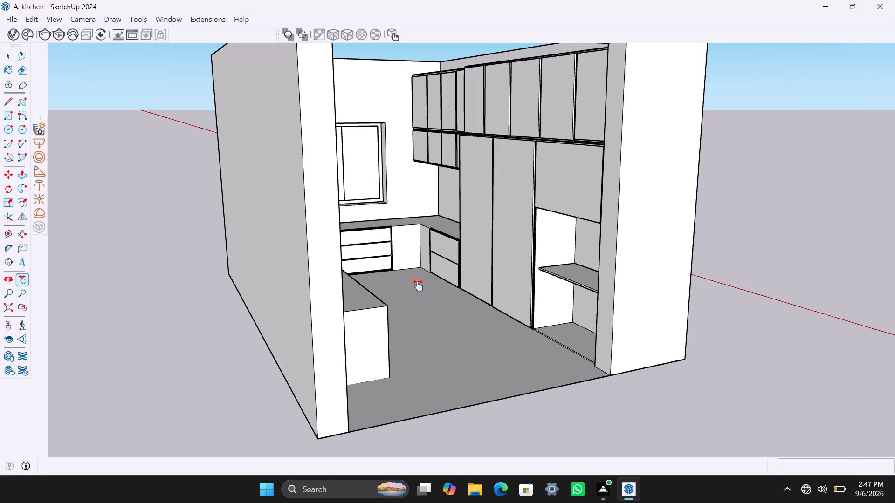
scroll(516, 316, "up", 2)
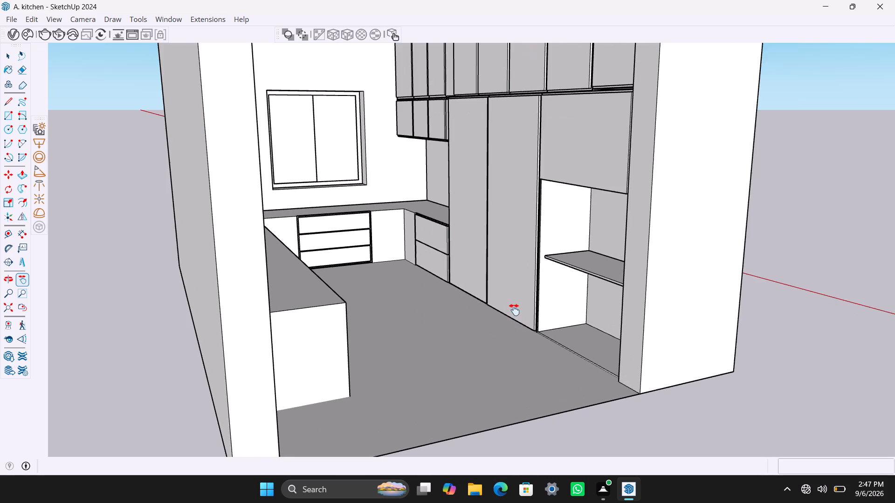
scroll(513, 308, "up", 2)
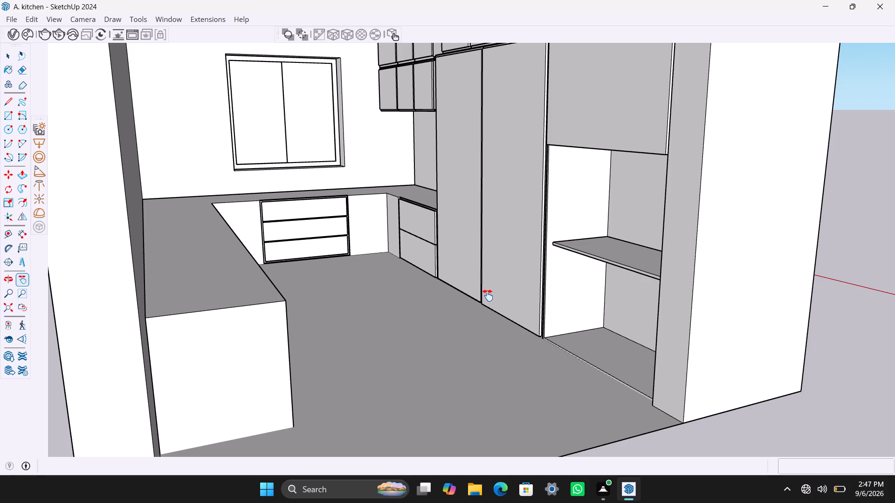
Examine the tall cabinets, open shelves, drawer units and long counter through the doorway, both close up and from further back.
scroll(487, 294, "down", 2)
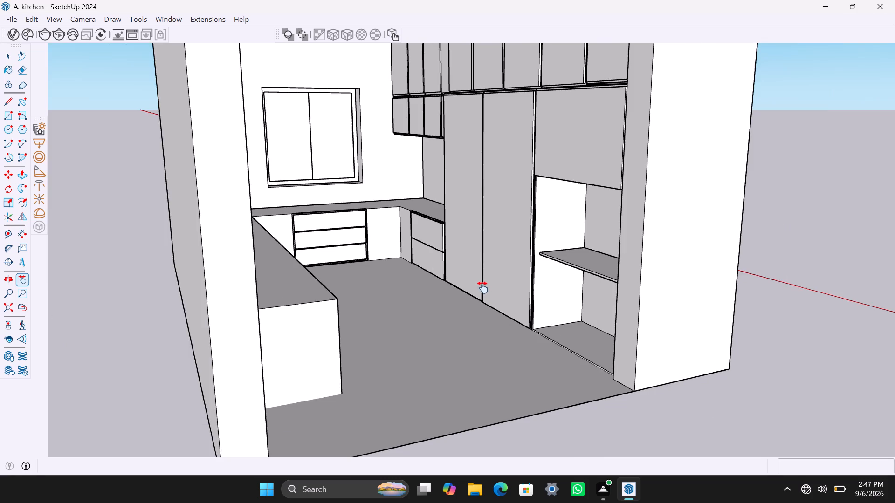
scroll(482, 287, "up", 4)
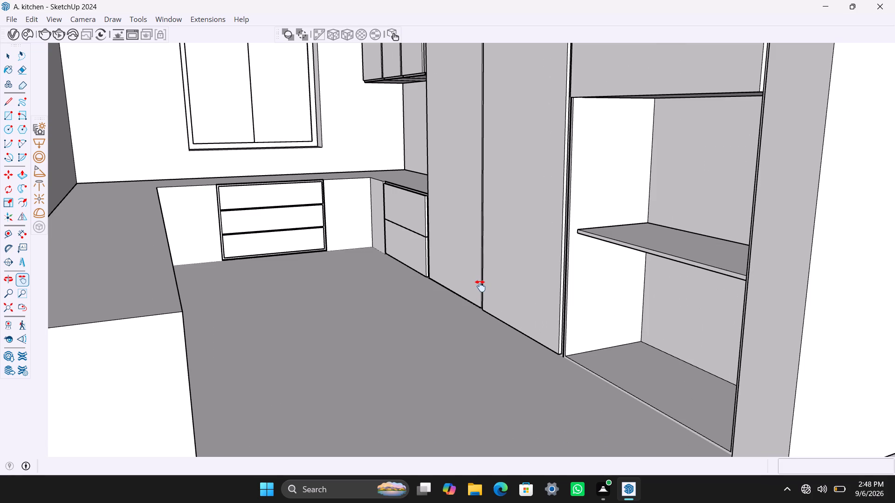
scroll(479, 285, "down", 7)
scroll(476, 281, "up", 2)
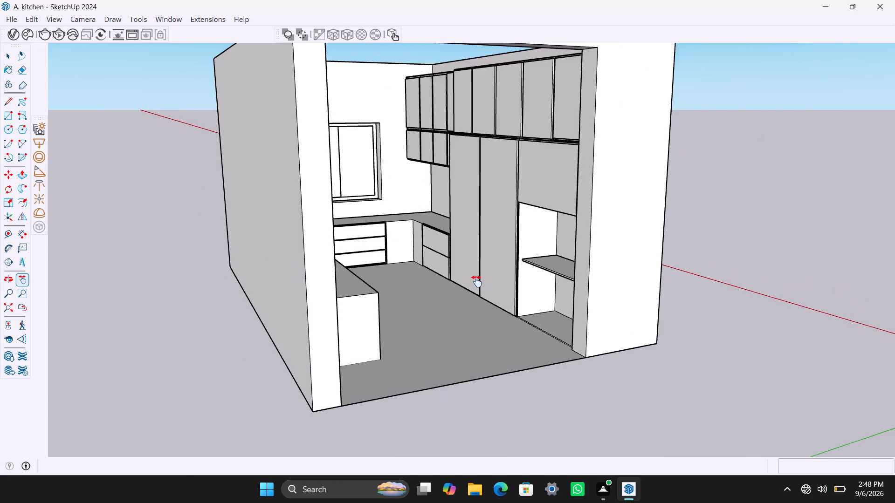
scroll(476, 281, "up", 3)
middle_click_drag(510, 311, 451, 325)
scroll(451, 325, "down", 4)
middle_click_drag(447, 320, 445, 320)
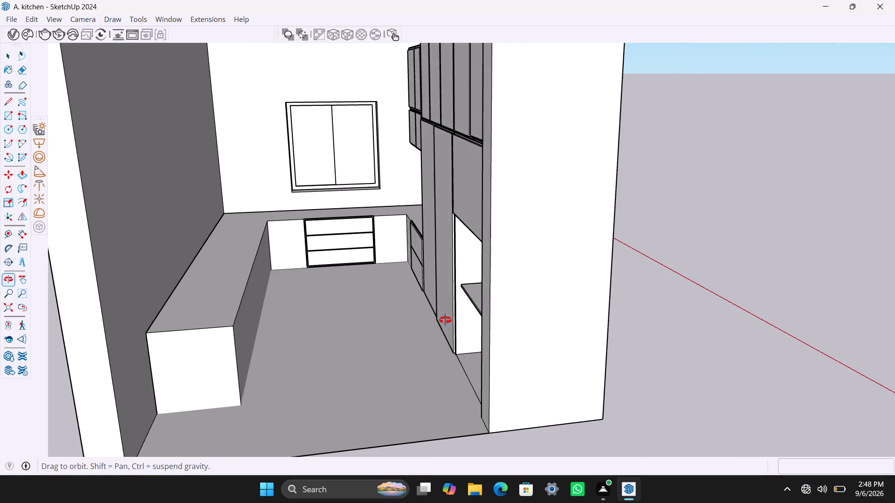
middle_click_drag(445, 320, 429, 322)
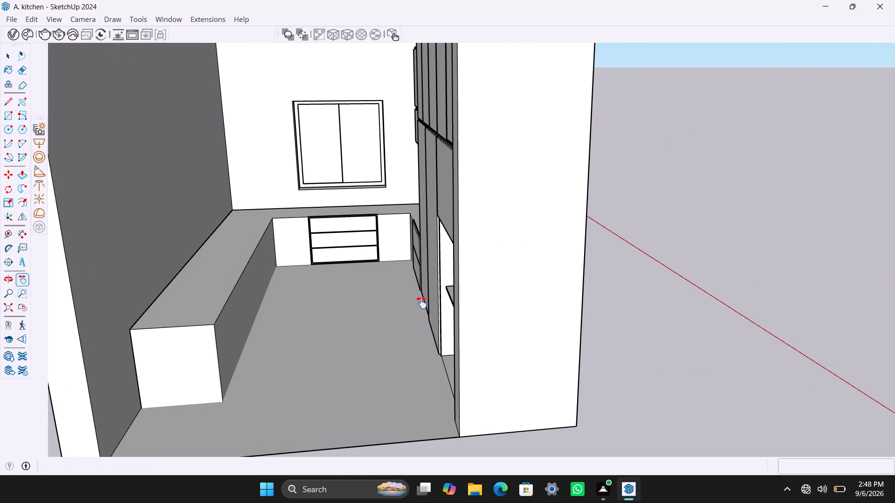
scroll(421, 303, "down", 2)
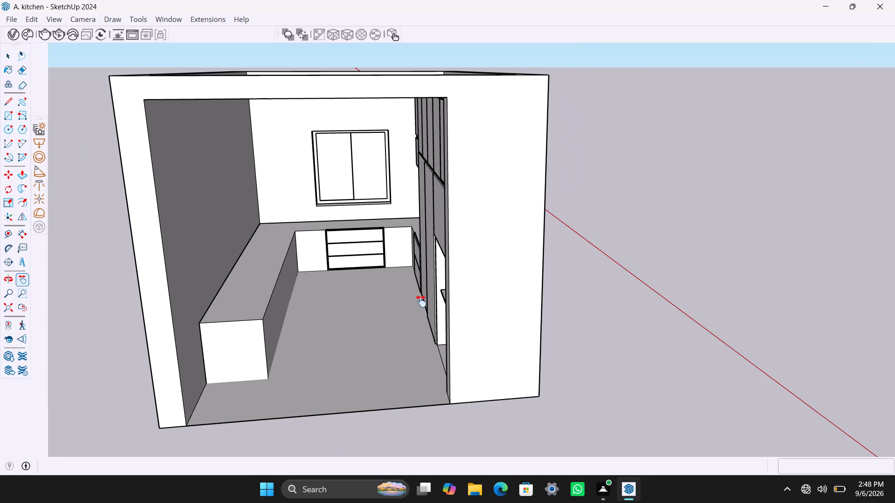
scroll(421, 301, "down", 5)
scroll(479, 315, "down", 1)
Examine the room from the outer corner beside the long blank wall and from the doorway end, covering counter, cabinets and window.
middle_click_drag(479, 317, 633, 317)
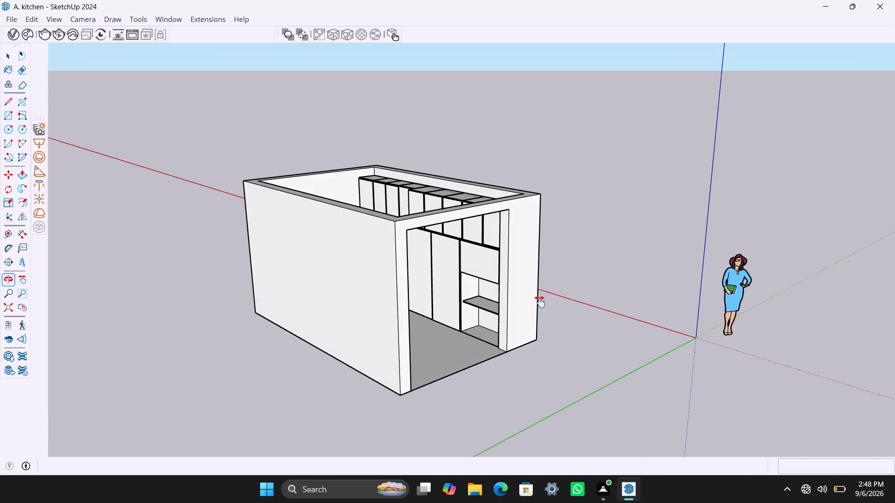
scroll(454, 302, "up", 4)
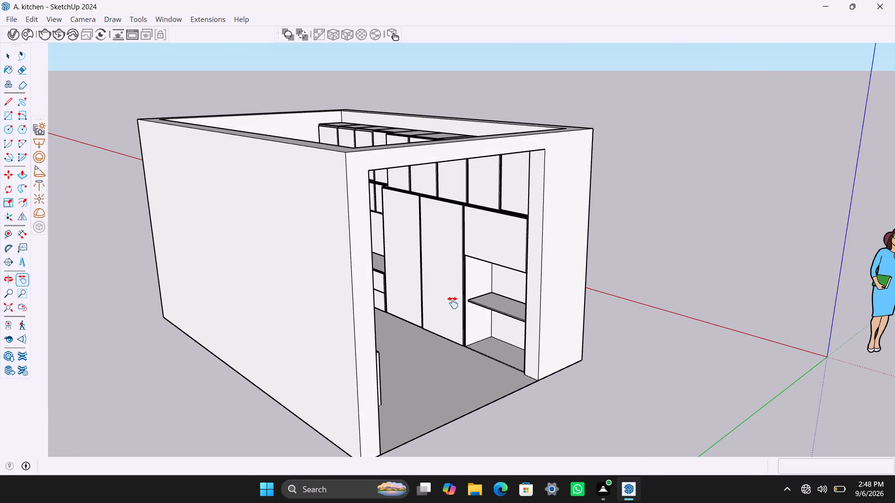
scroll(452, 311, "down", 5)
middle_click_drag(448, 346, 400, 365)
scroll(411, 310, "up", 4)
scroll(392, 299, "down", 5)
middle_click_drag(422, 331, 295, 348)
scroll(344, 337, "up", 9)
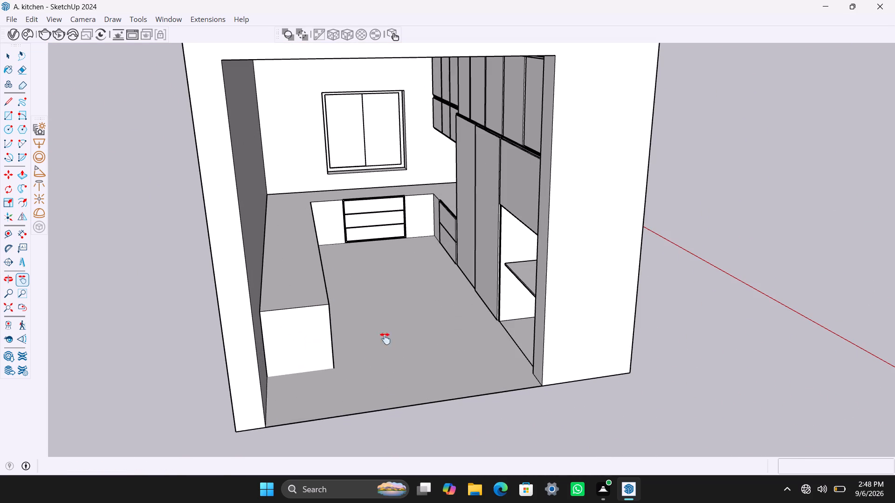
scroll(384, 349, "down", 5)
middle_click_drag(364, 350, 306, 344)
scroll(318, 350, "up", 5)
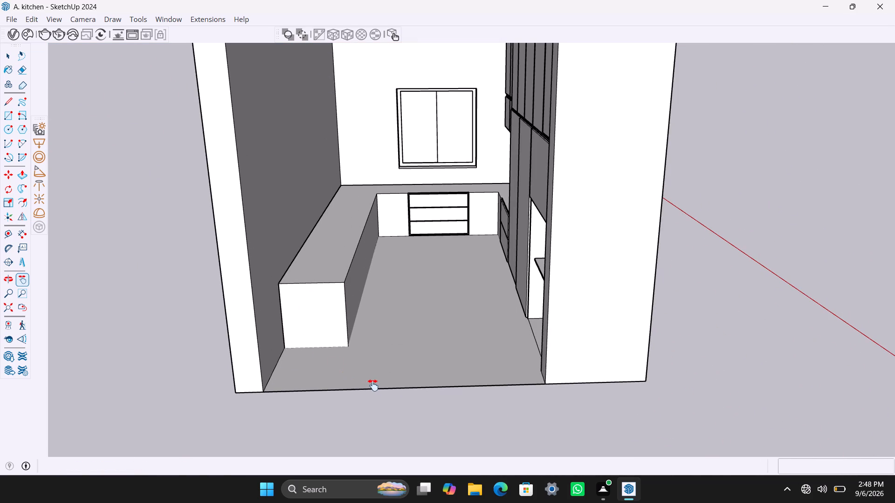
Select the room shell with its upper cabinets, inspect it from the doorway end and above, and clear the selection.
key("space")
left_click(372, 378)
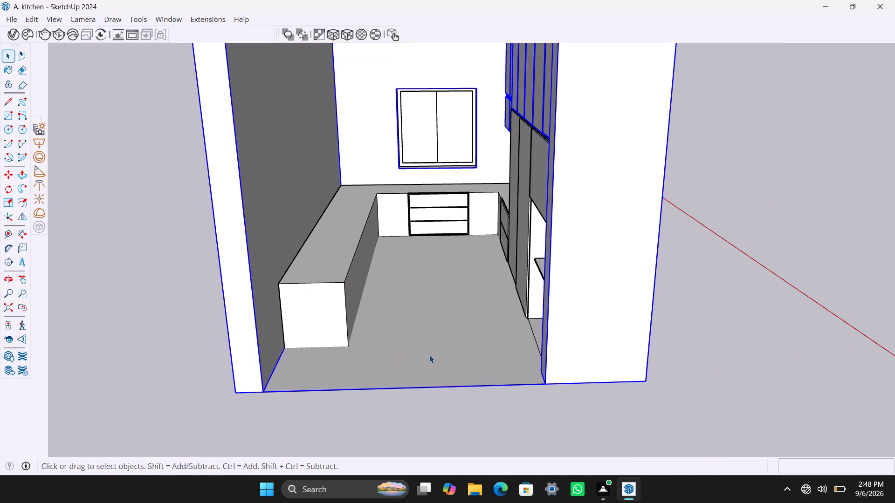
middle_click_drag(433, 363, 488, 374)
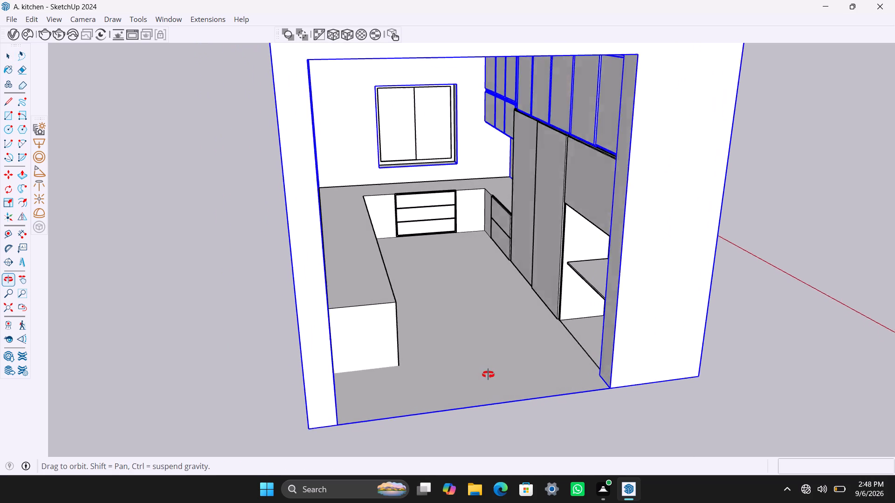
middle_click_drag(488, 374, 405, 340)
scroll(289, 338, "down", 12)
middle_click_drag(363, 341, 428, 358)
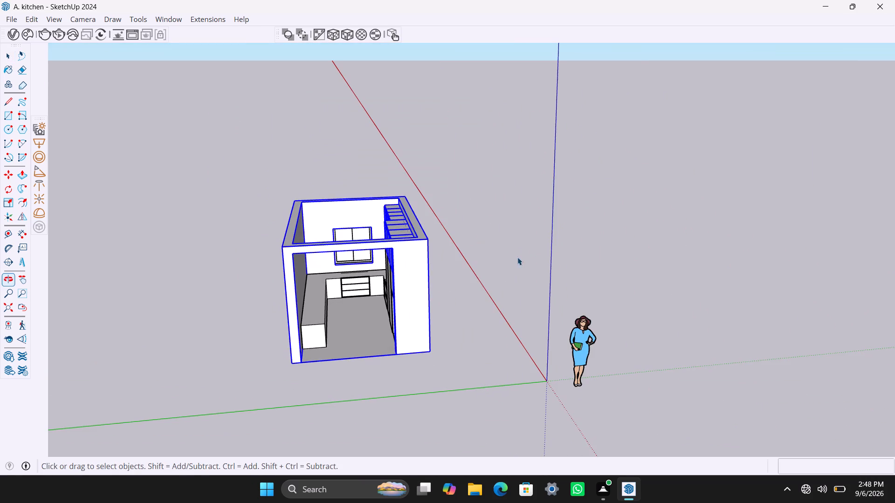
left_click(517, 257)
Examine the whole room from raised angles outside the doorway and from a low face-on view towards the window.
scroll(358, 271, "up", 4)
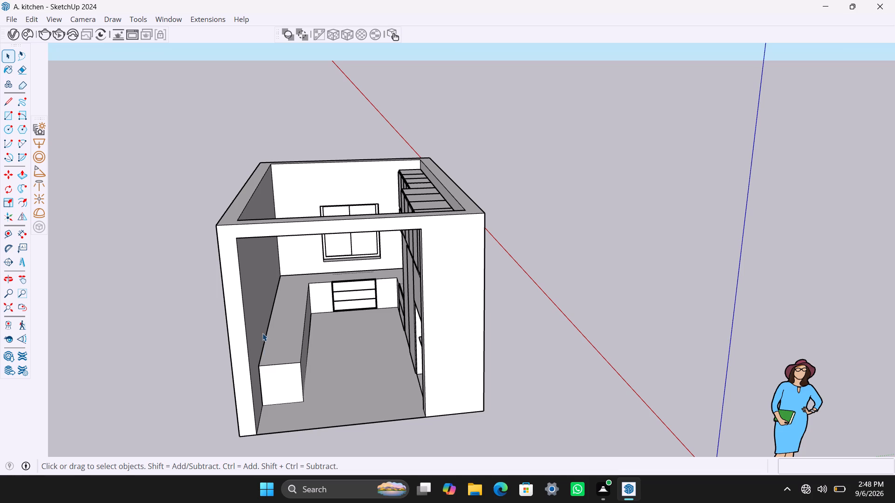
scroll(222, 344, "down", 4)
middle_click_drag(264, 359, 437, 367)
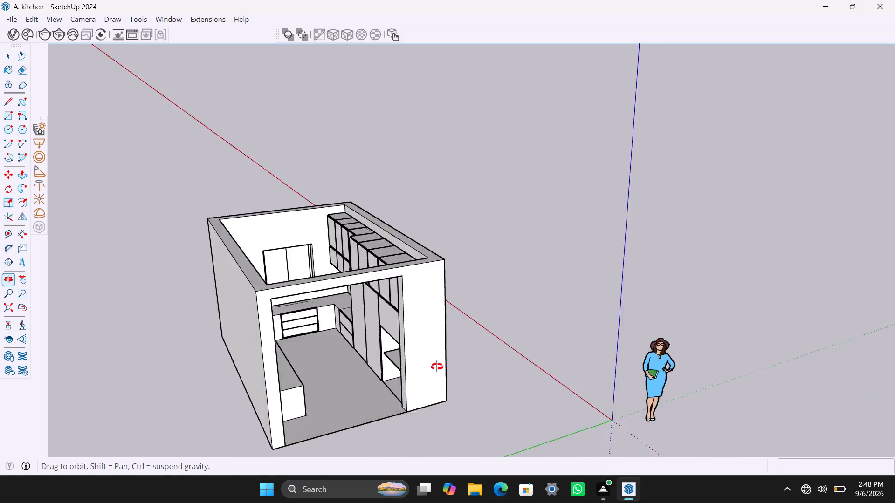
middle_click_drag(437, 367, 426, 360)
scroll(380, 336, "up", 4)
middle_click_drag(389, 360, 333, 362)
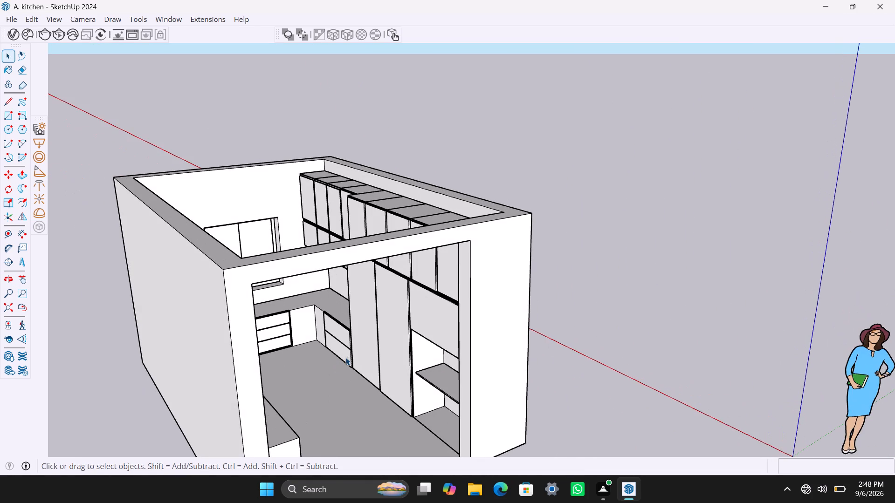
scroll(344, 357, "down", 5)
middle_click_drag(359, 354, 262, 279)
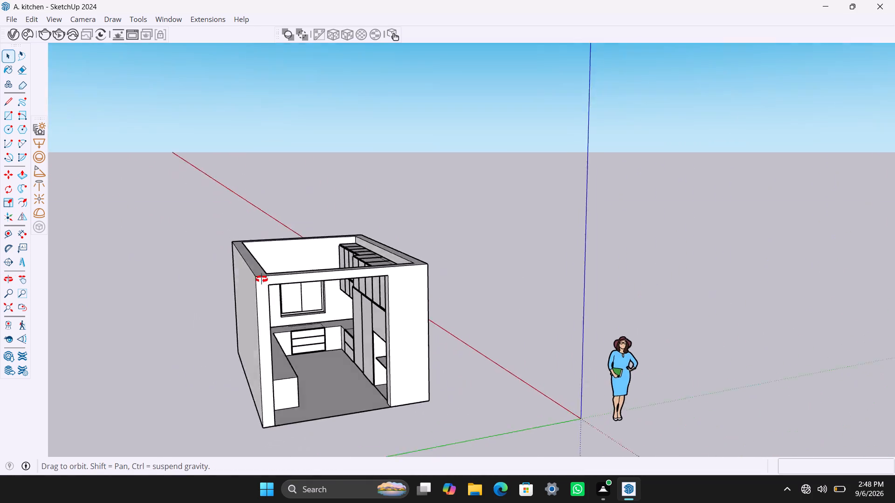
middle_click_drag(262, 279, 189, 268)
scroll(337, 295, "up", 4)
middle_click_drag(339, 328, 397, 304)
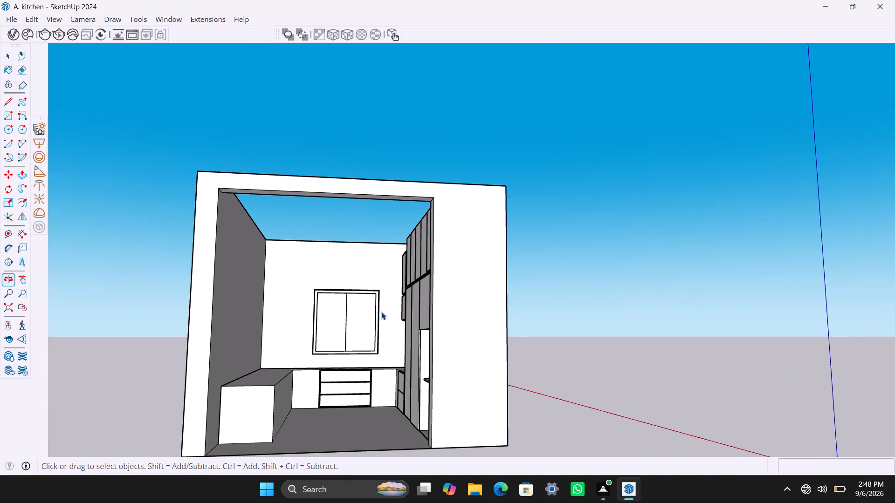
Examine the cabinet run, open shelves, corner drawers and long counter from the outer corner and closer through the doorway.
scroll(368, 319, "down", 8)
middle_click_drag(370, 337, 474, 328)
scroll(410, 291, "up", 4)
middle_click_drag(421, 347, 463, 417)
scroll(438, 332, "up", 3)
middle_click_drag(453, 321, 453, 321)
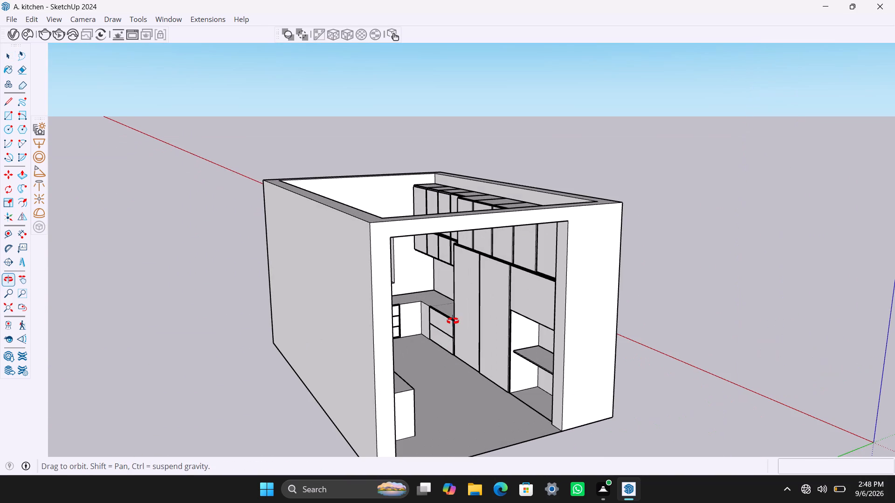
middle_click_drag(453, 321, 445, 214)
scroll(443, 210, "up", 3)
middle_click_drag(444, 224, 419, 269)
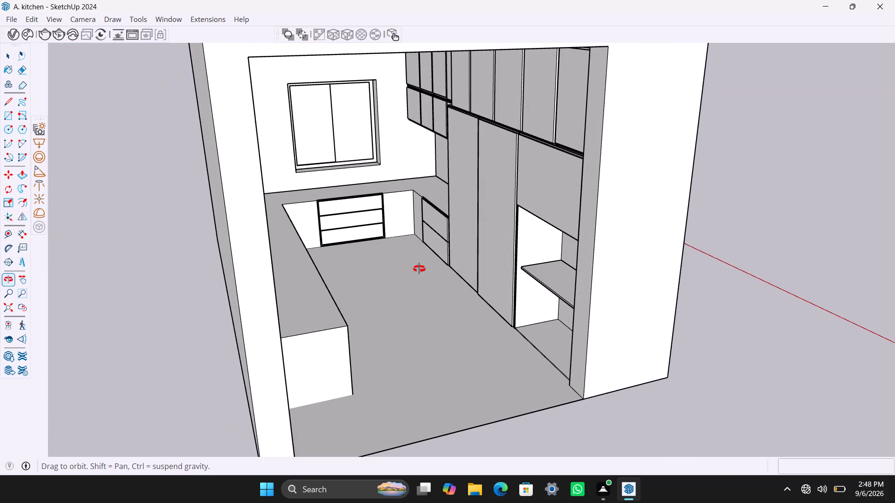
middle_click_drag(419, 269, 324, 269)
Examine the doorway end, long counter and wall tops from a raised viewpoint, near and far.
scroll(325, 269, "down", 2)
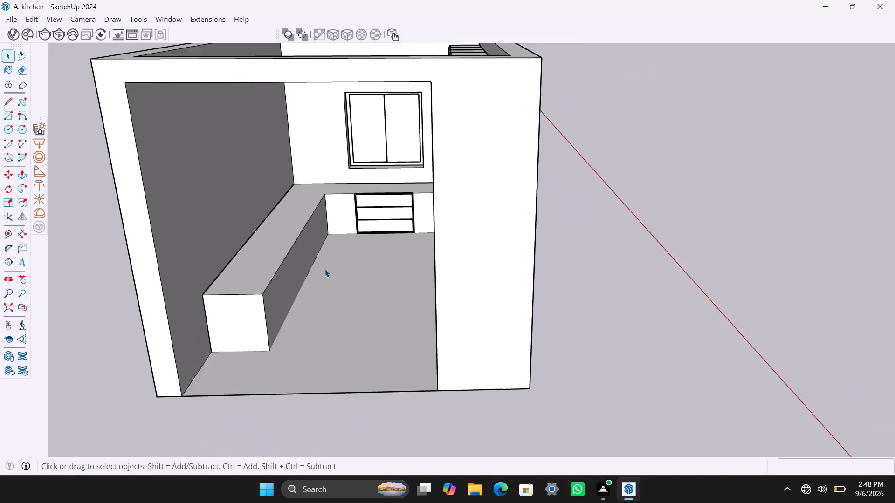
scroll(325, 269, "down", 4)
scroll(366, 262, "up", 2)
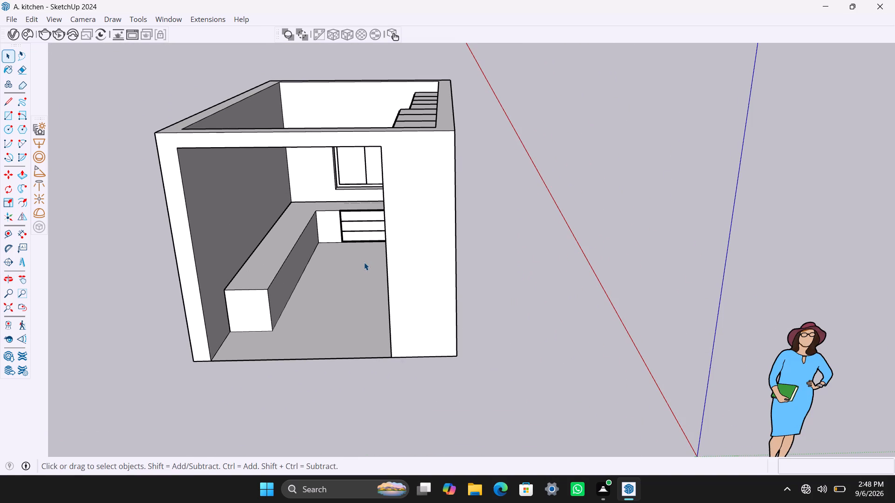
scroll(338, 265, "down", 8)
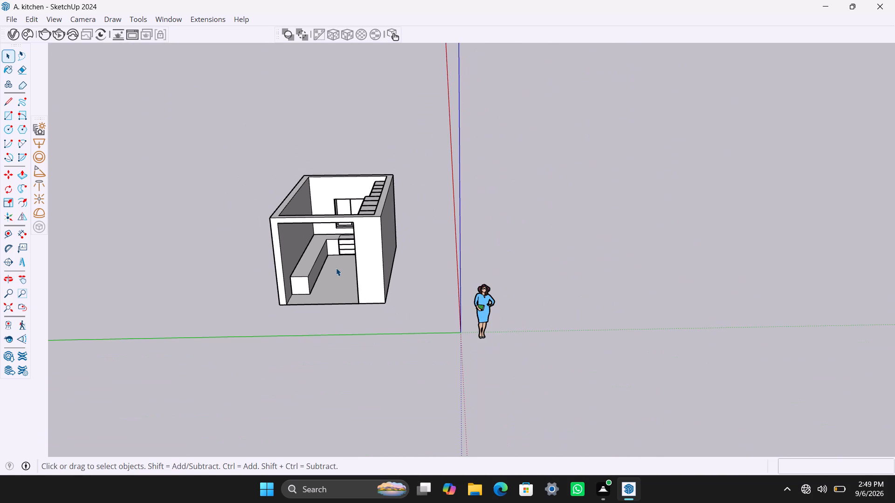
scroll(336, 268, "down", 4)
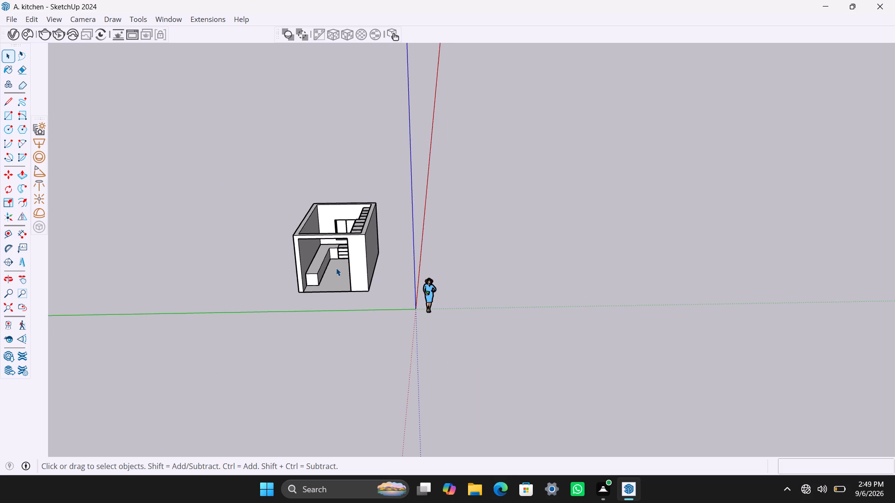
scroll(336, 268, "down", 6)
scroll(336, 268, "up", 13)
Examine the interior layout, cabinet tops and open shelves from a raised corner viewpoint outside the doorway.
middle_click_drag(332, 279, 442, 290)
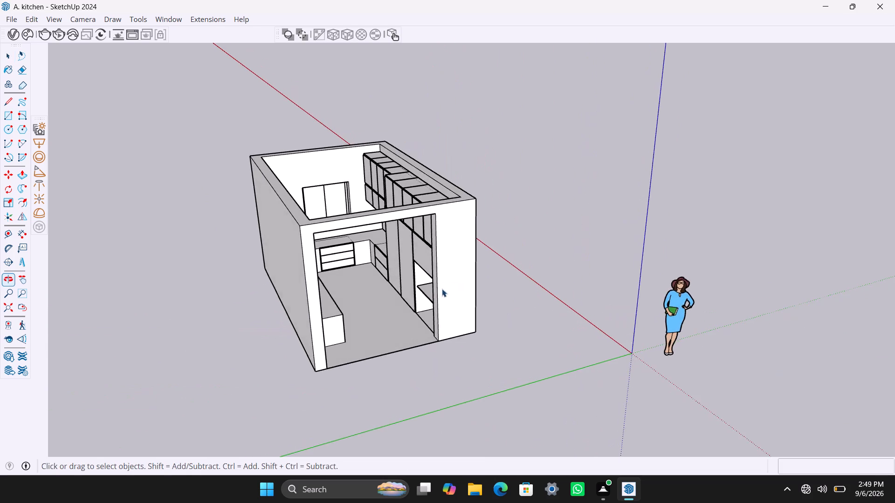
scroll(393, 263, "up", 3)
middle_click_drag(396, 278, 405, 276)
scroll(395, 285, "up", 2)
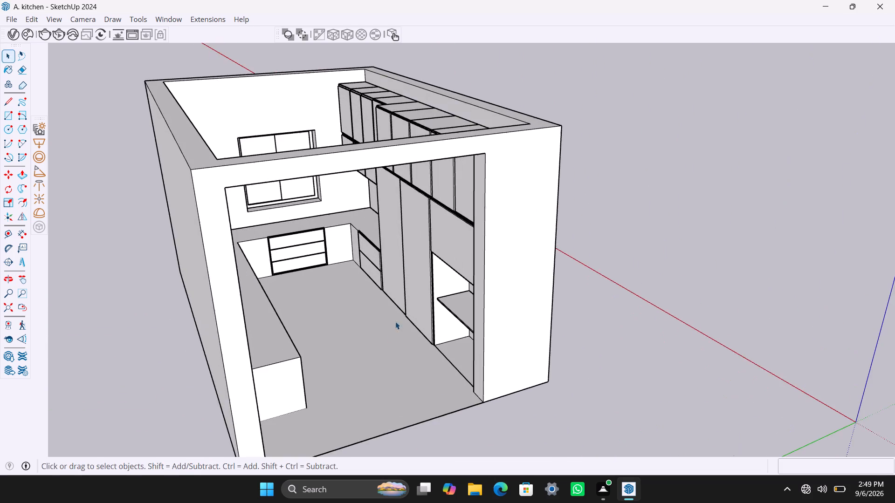
middle_click_drag(392, 334, 416, 331)
scroll(405, 335, "down", 4)
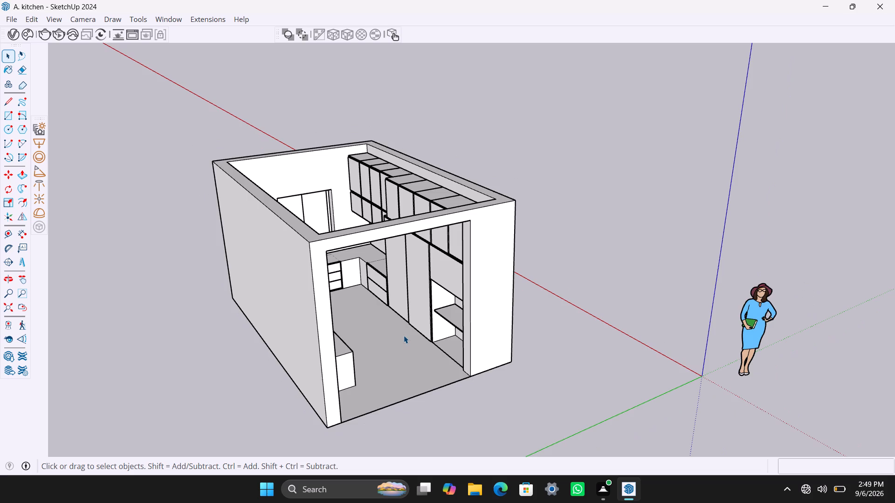
scroll(403, 335, "down", 4)
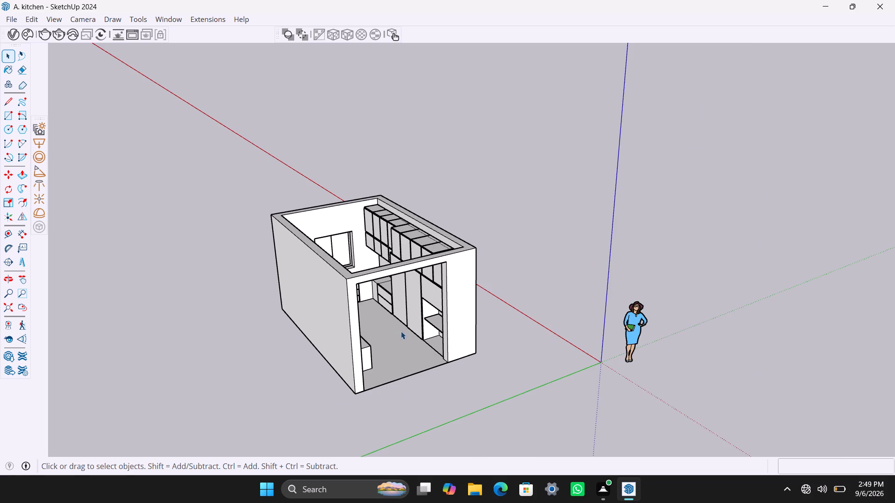
scroll(347, 327, "down", 3)
scroll(347, 328, "up", 8)
middle_click_drag(402, 328, 293, 328)
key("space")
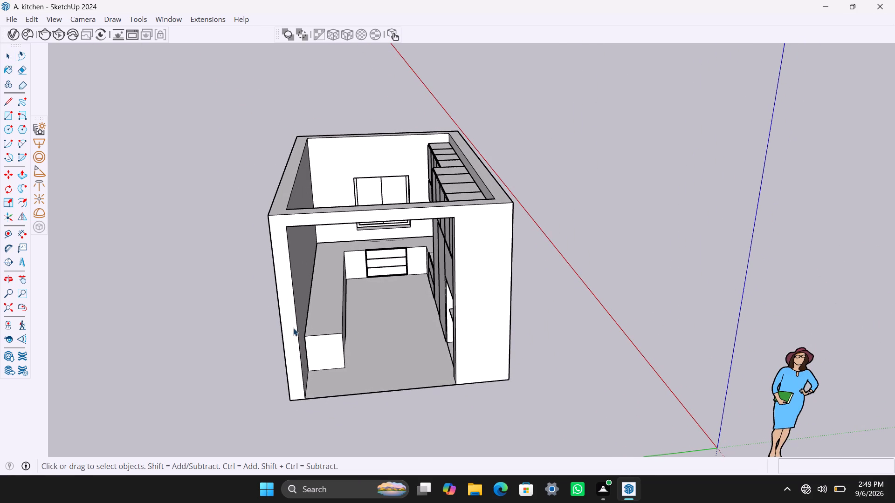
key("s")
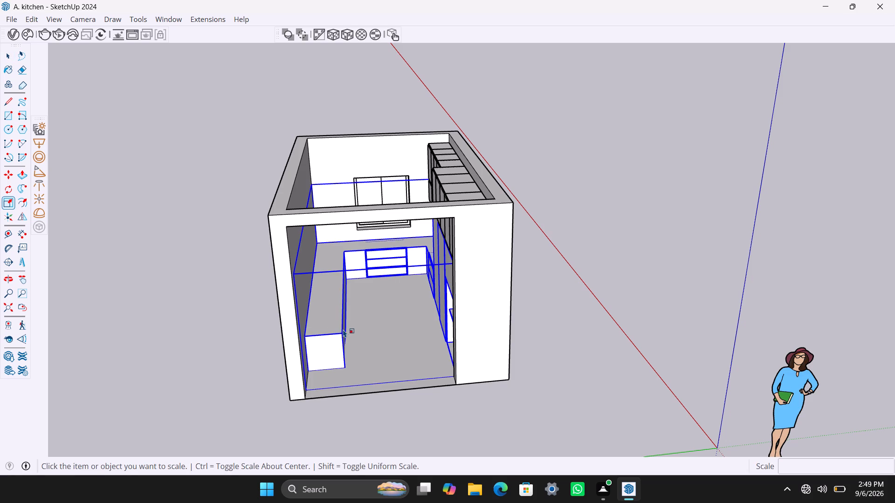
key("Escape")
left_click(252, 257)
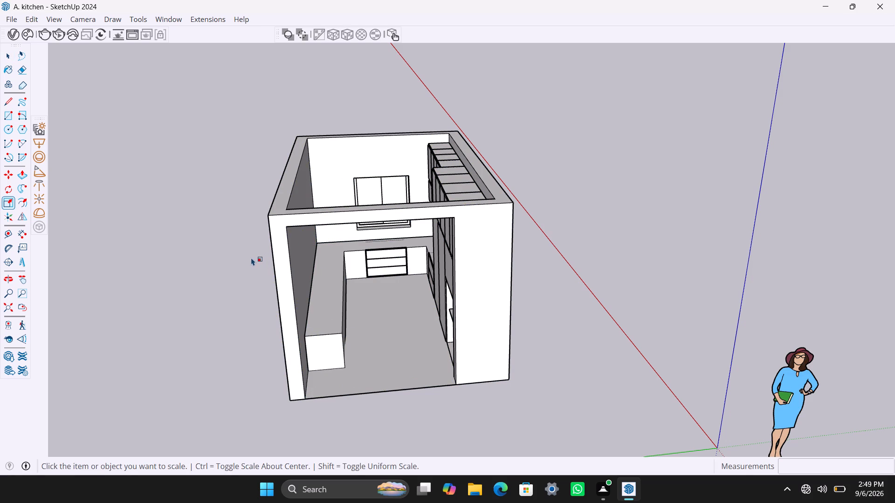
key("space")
Examine the doorway end, outer side wall and long counter from a raised outer corner viewpoint, near and far.
scroll(498, 292, "down", 6)
middle_click_drag(502, 321, 316, 328)
scroll(425, 308, "up", 5)
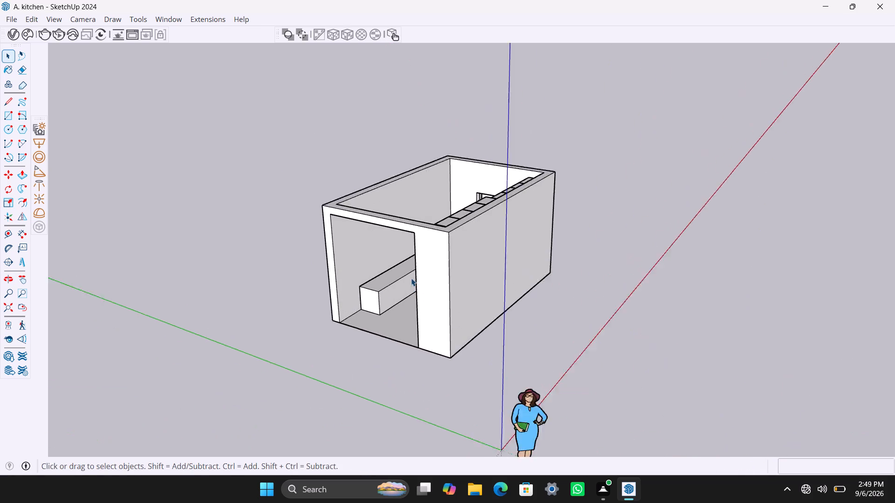
scroll(419, 278, "up", 2)
middle_click_drag(416, 282, 426, 295)
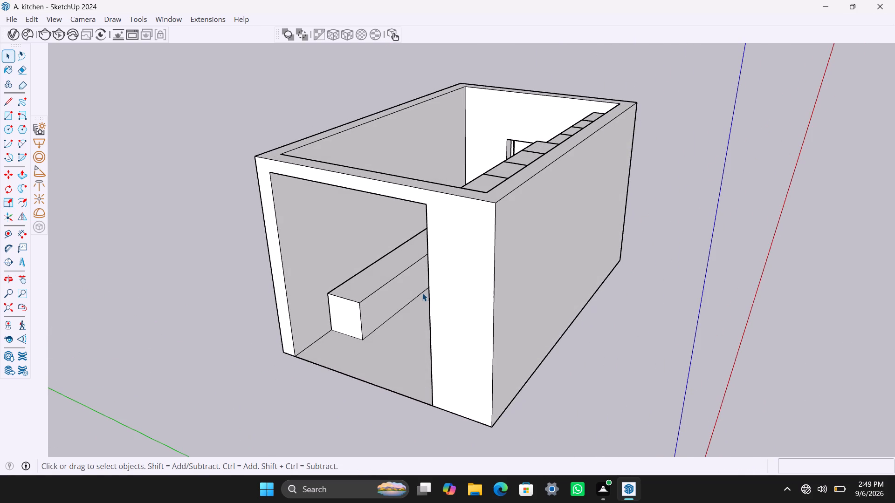
scroll(420, 293, "up", 1)
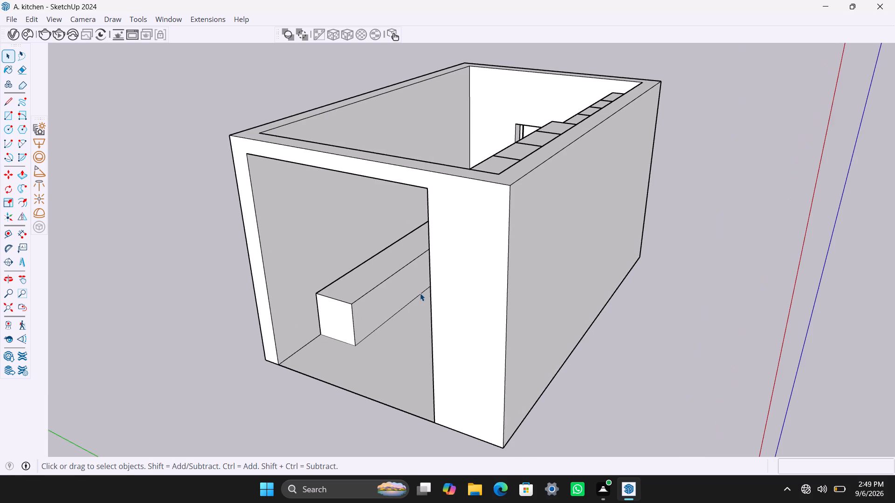
scroll(420, 293, "up", 3)
scroll(420, 293, "down", 2)
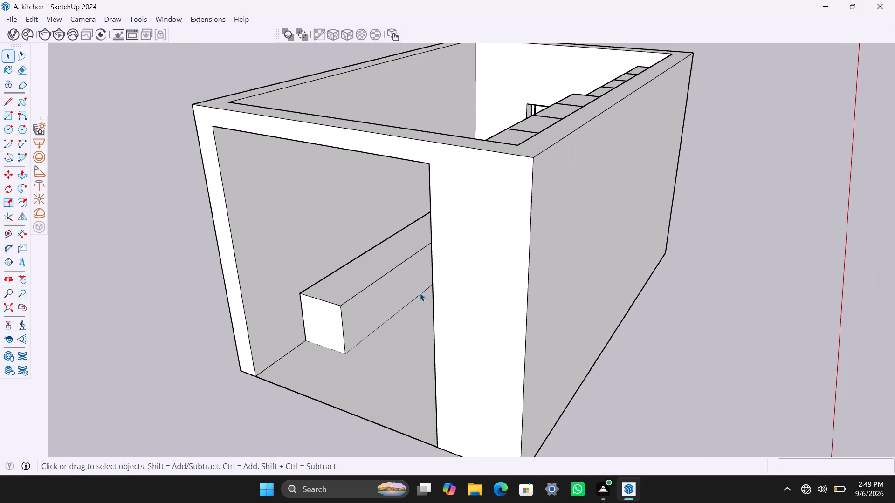
scroll(420, 293, "down", 1)
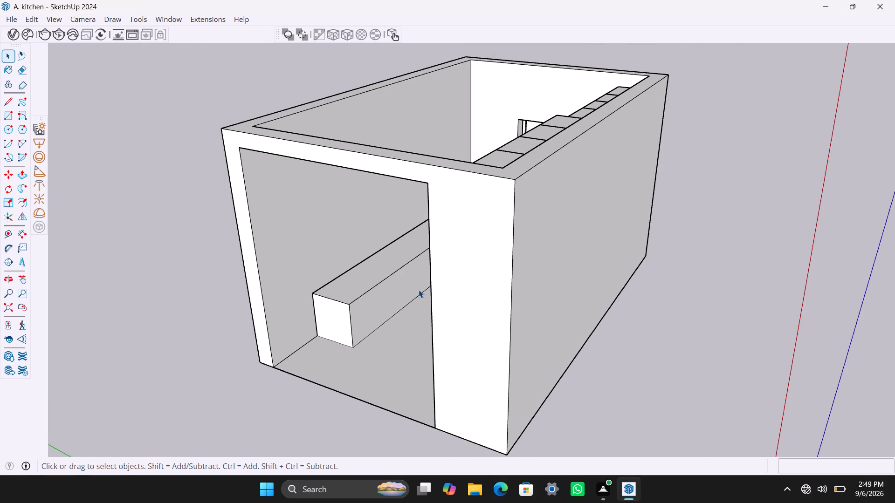
scroll(416, 285, "down", 1)
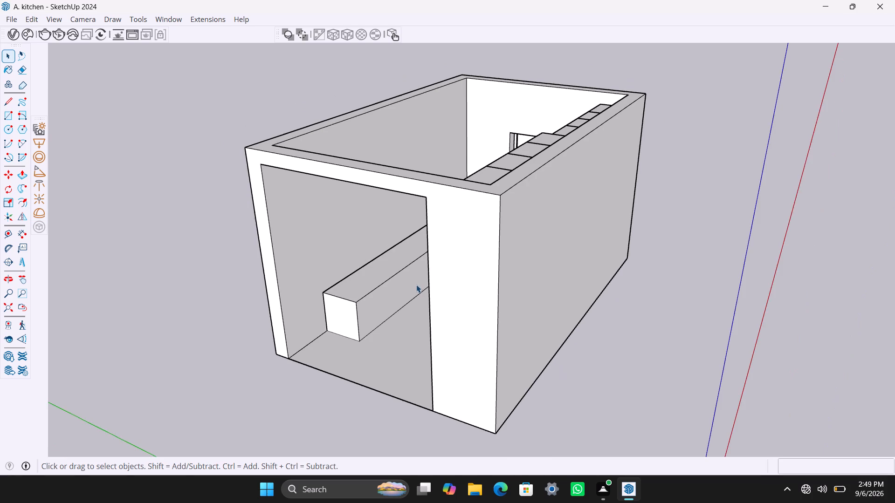
scroll(416, 285, "up", 3)
Examine the window wall, drawers, long counter and tall cabinets through the doorway, from raised and closer face-on views.
middle_click_drag(418, 288, 544, 269)
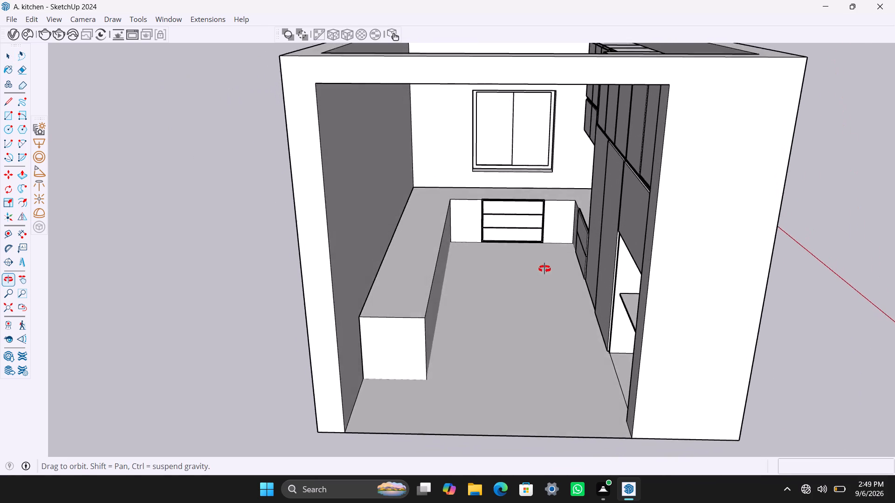
middle_click_drag(544, 269, 545, 269)
scroll(536, 274, "down", 4)
middle_click_drag(531, 279, 561, 273)
scroll(554, 268, "down", 3)
middle_click_drag(561, 269, 600, 274)
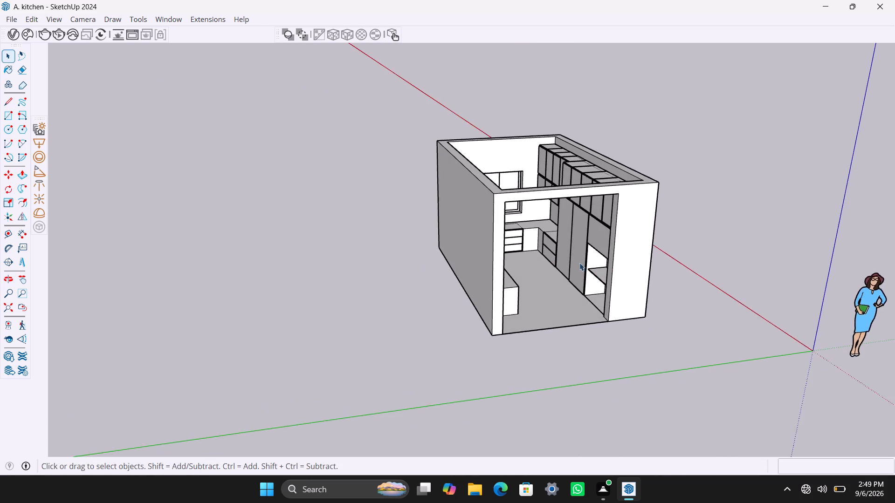
scroll(579, 263, "up", 3)
middle_click_drag(577, 262, 535, 258)
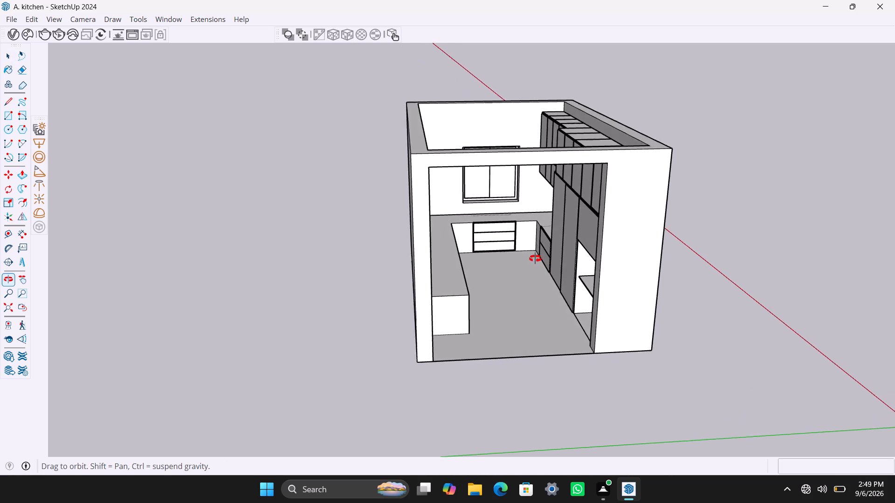
middle_click_drag(535, 258, 531, 258)
scroll(513, 255, "up", 2)
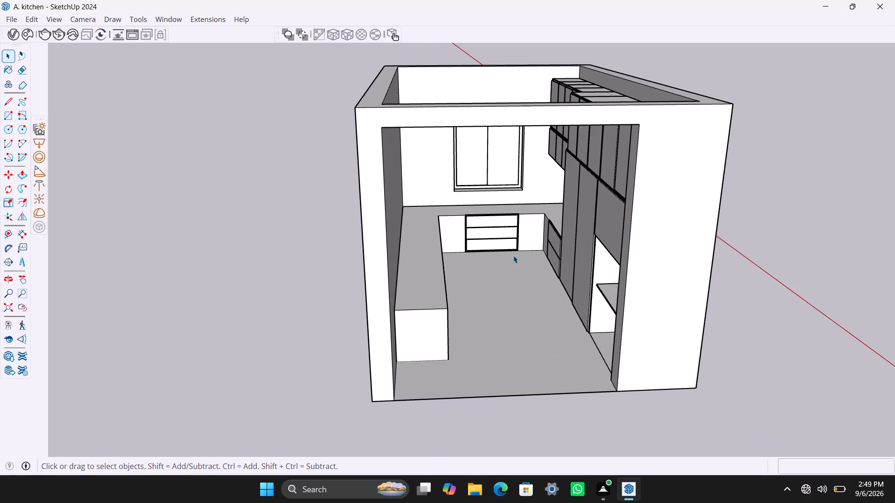
scroll(513, 255, "up", 2)
middle_click_drag(525, 265, 485, 251)
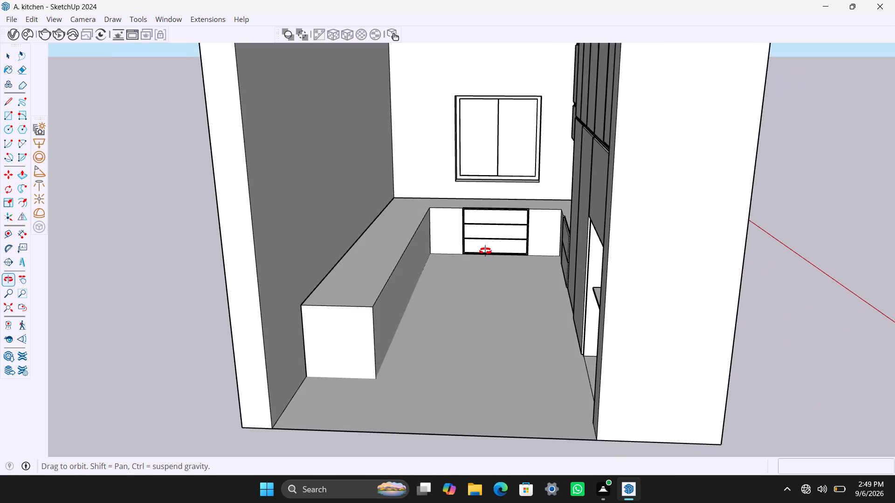
middle_click_drag(485, 251, 480, 250)
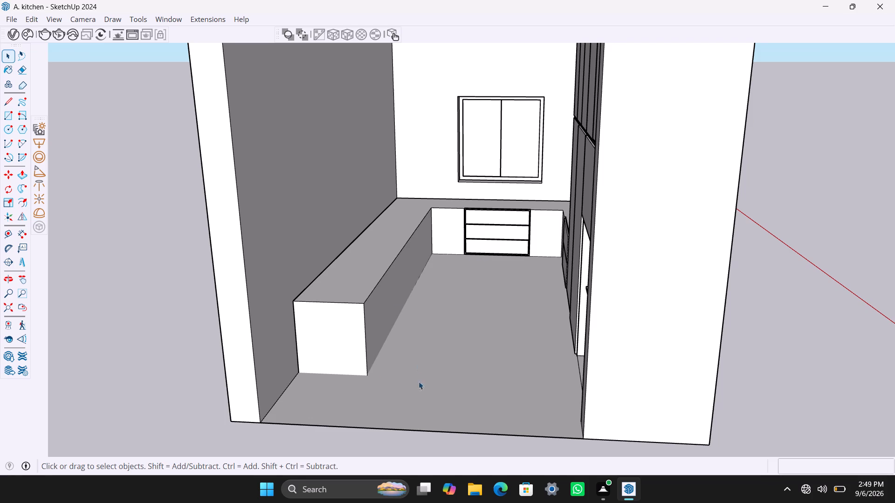
Examine the doorway end and outer side wall from a lowered outer corner viewpoint.
scroll(401, 413, "down", 5)
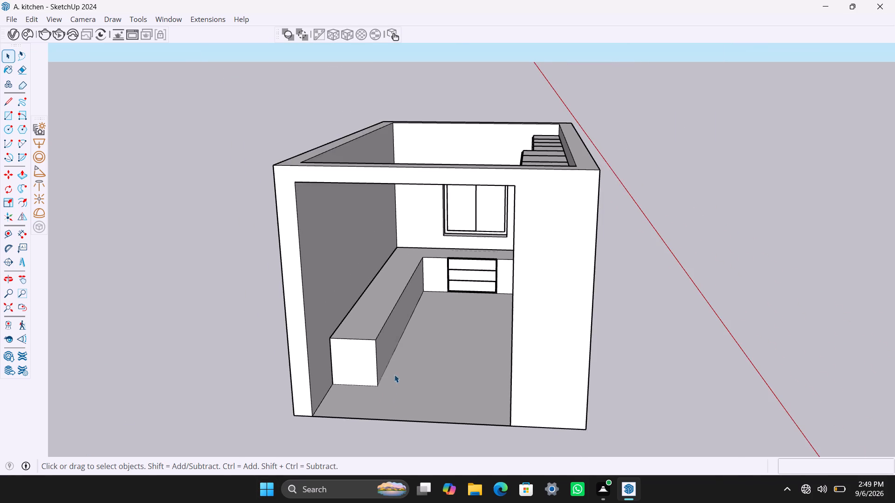
middle_click_drag(391, 364, 316, 338)
scroll(320, 334, "down", 3)
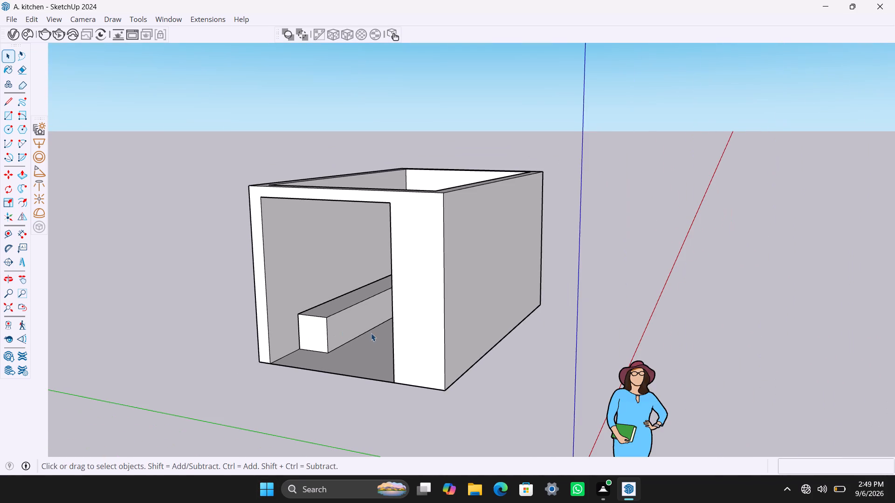
middle_click_drag(371, 333, 320, 331)
scroll(320, 331, "down", 3)
scroll(304, 329, "up", 9)
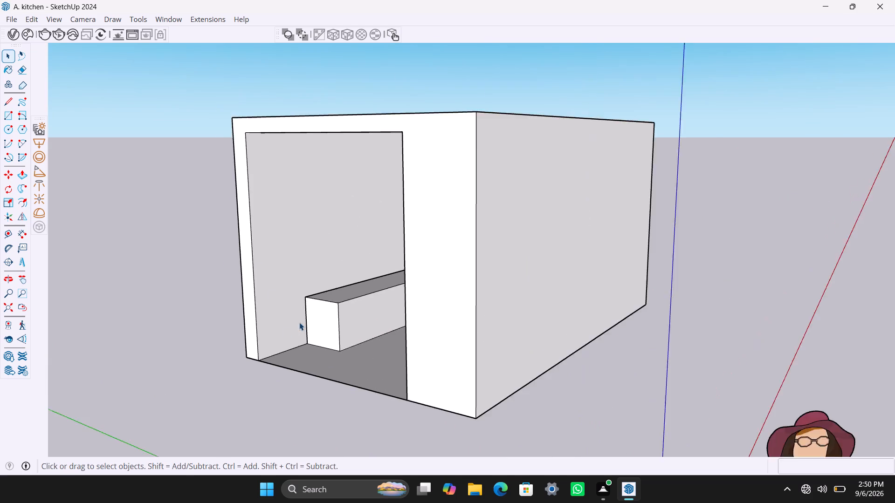
Examine the wall cabinets, tall units, open shelves and window through the doorway from a low viewpoint.
middle_click_drag(364, 330, 463, 332)
scroll(437, 315, "up", 2)
middle_click_drag(528, 313, 585, 312)
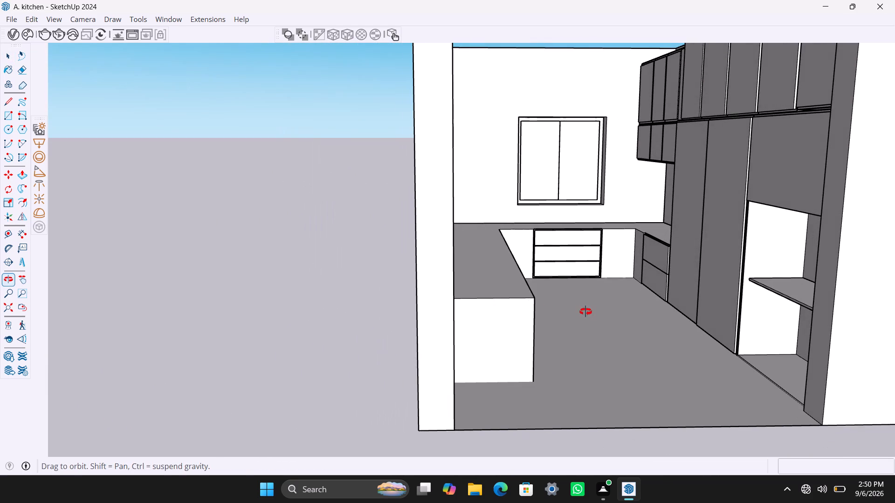
middle_click_drag(585, 312, 585, 311)
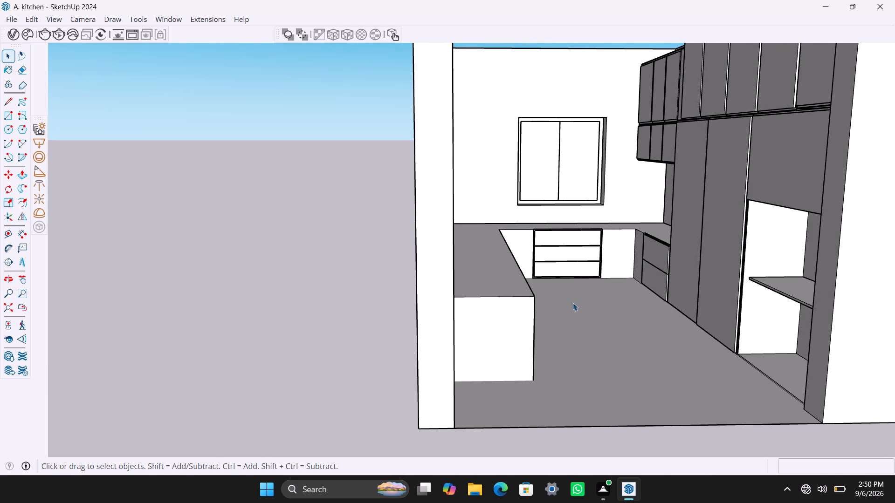
scroll(572, 300, "down", 5)
scroll(570, 294, "up", 1)
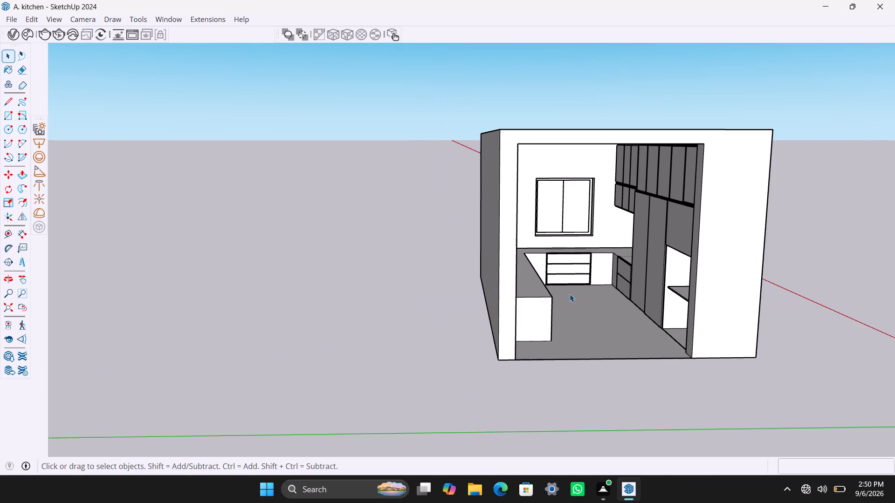
scroll(570, 294, "up", 1)
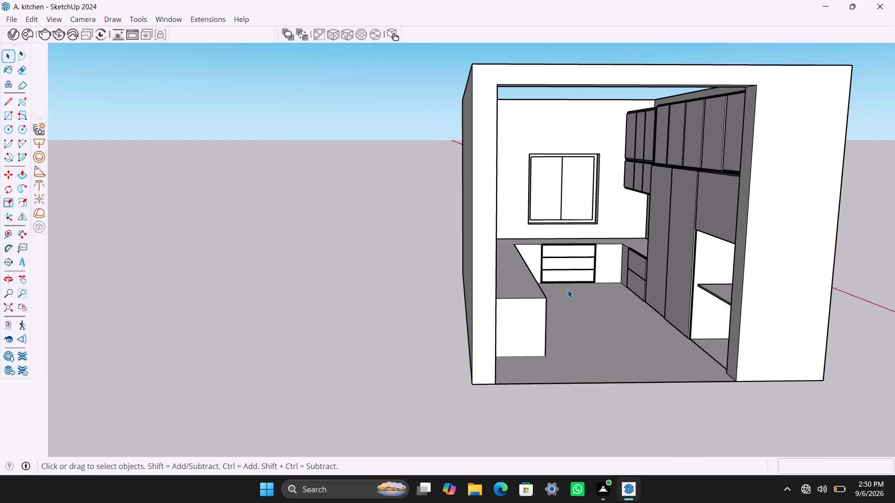
scroll(568, 290, "down", 4)
Examine the long counter and its adjoining wall through the doorway from the opposite outer corner, near and far.
middle_click_drag(570, 289, 503, 299)
scroll(503, 299, "up", 1)
middle_click_drag(533, 296, 473, 298)
scroll(485, 294, "up", 2)
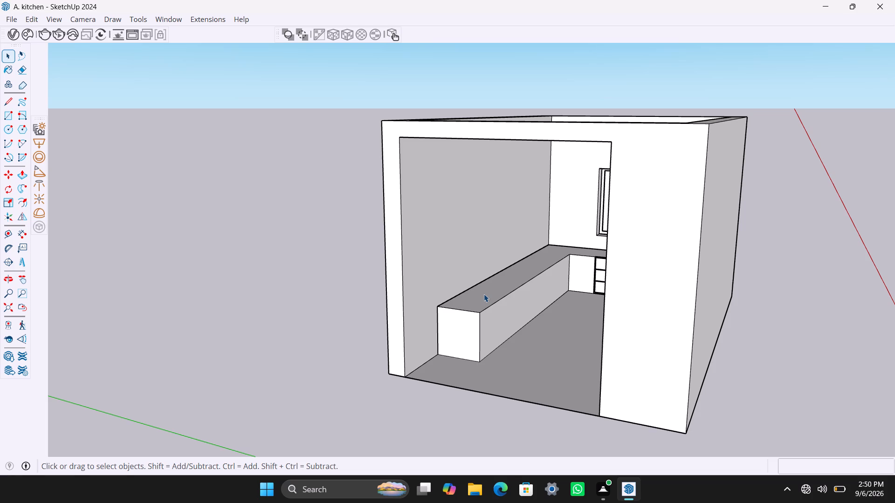
scroll(484, 294, "down", 1)
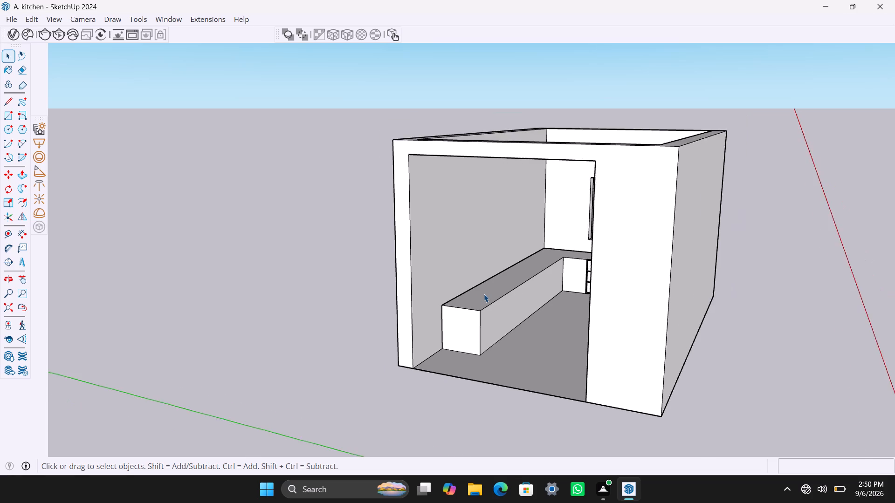
scroll(484, 294, "down", 1)
scroll(484, 294, "up", 2)
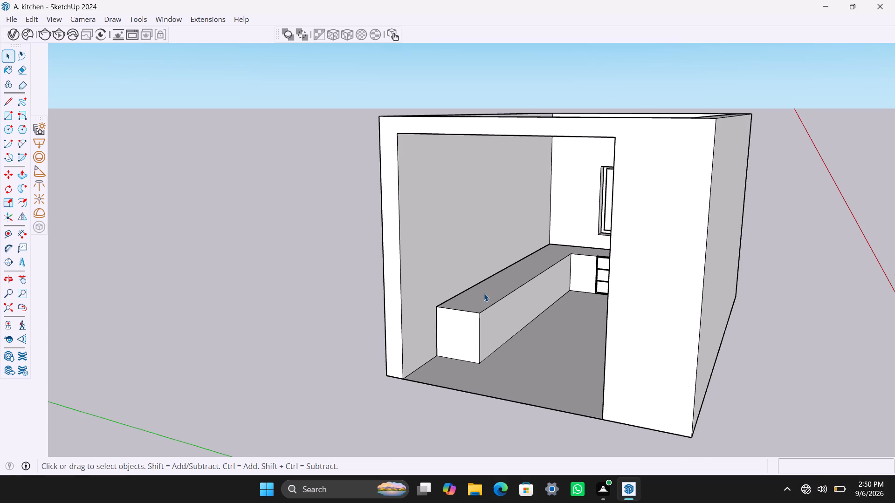
scroll(484, 293, "down", 4)
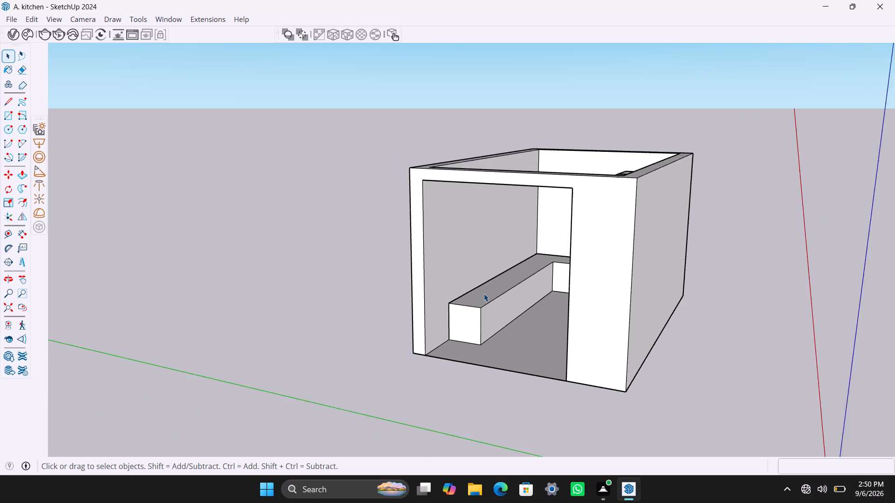
scroll(484, 293, "up", 5)
middle_click_drag(484, 295, 501, 305)
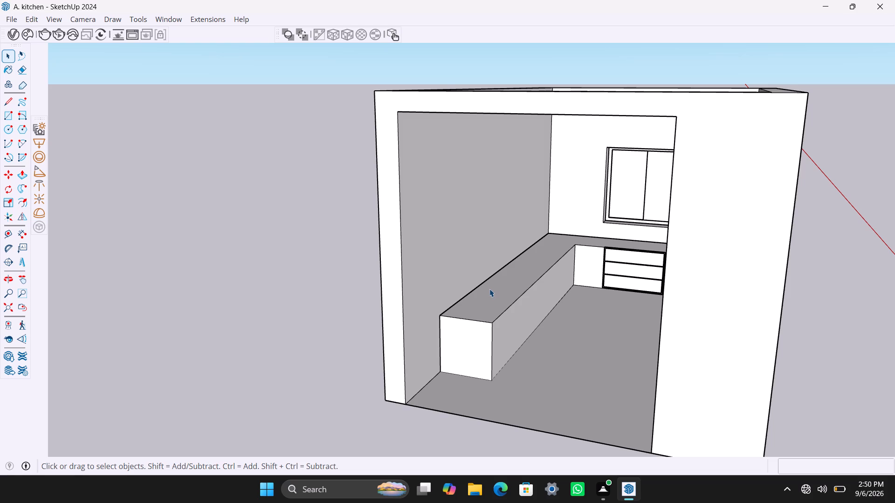
scroll(489, 289, "down", 3)
middle_click_drag(489, 289, 499, 292)
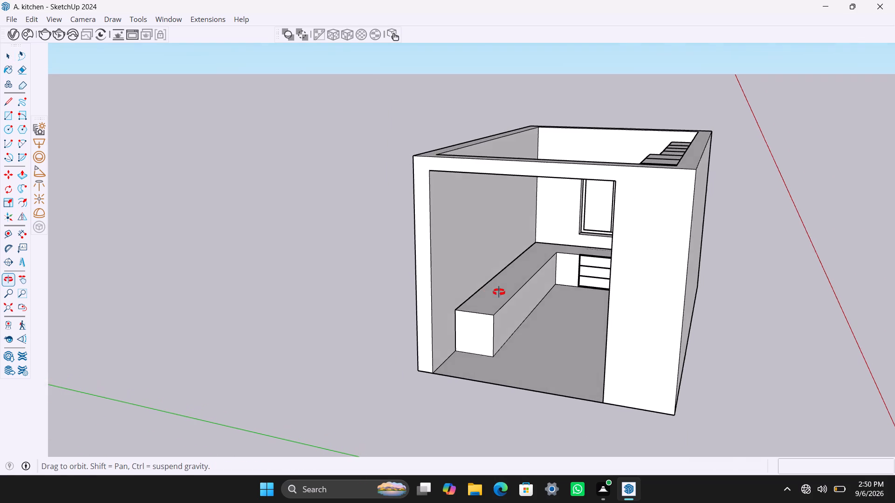
Examine the cabinet run, open shelves and corner drawers through the doorway from the long counter's side.
middle_click_drag(499, 292, 621, 284)
scroll(626, 280, "up", 5)
middle_click_drag(610, 281, 635, 280)
scroll(576, 251, "up", 2)
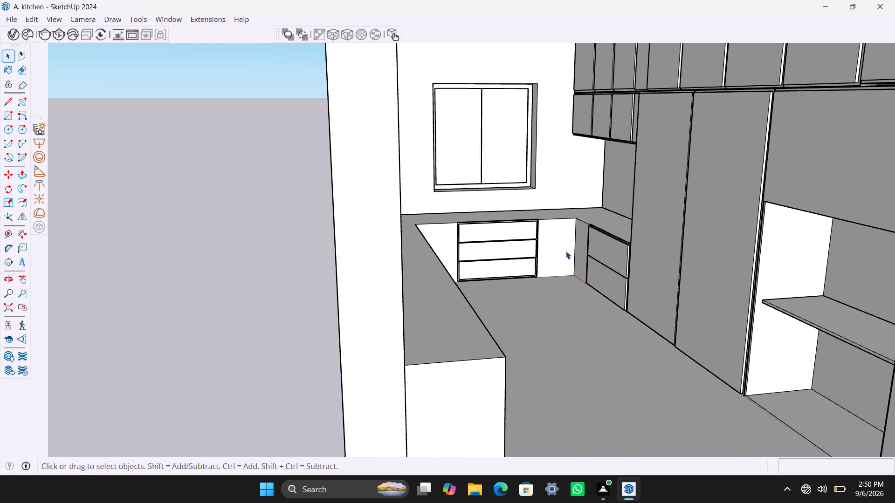
scroll(555, 251, "up", 2)
scroll(549, 253, "down", 5)
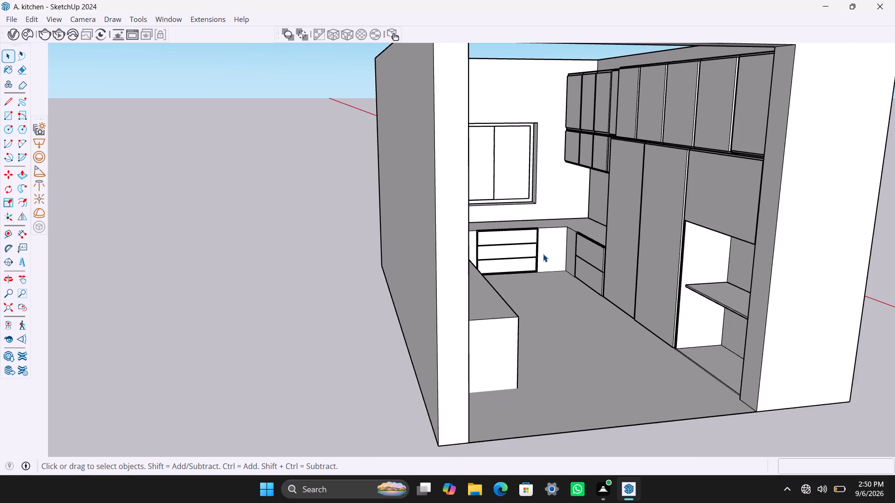
scroll(543, 254, "up", 3)
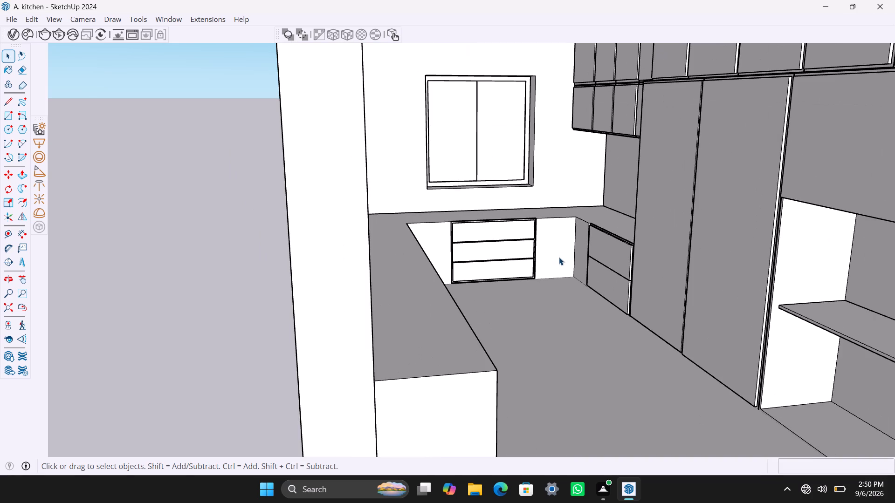
middle_click_drag(557, 258, 517, 277, "shift")
scroll(518, 277, "down", 2)
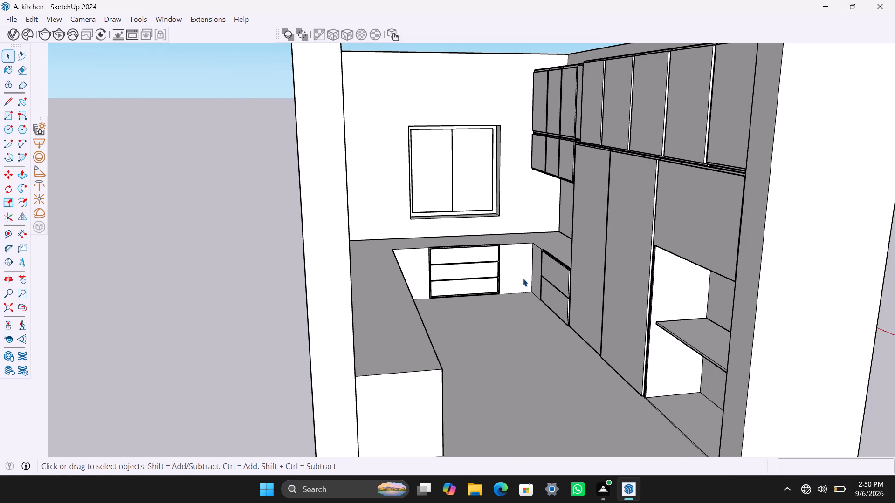
Examine the window wall, counter corner, drawer units and tall cabinets up close from inside the doorway.
middle_click_drag(519, 279, 491, 298, "shift")
scroll(506, 298, "up", 2)
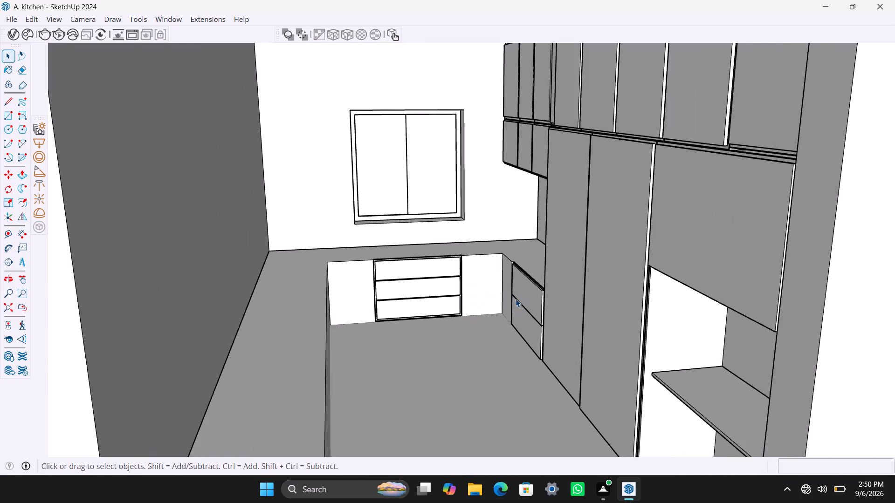
scroll(516, 299, "up", 1)
scroll(515, 299, "down", 2)
middle_click_drag(510, 299, 502, 293, "shift")
scroll(496, 293, "up", 1)
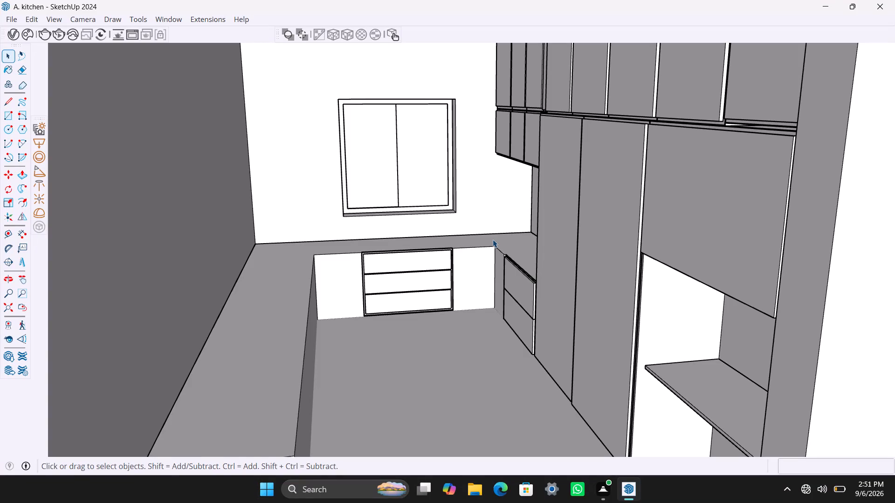
scroll(493, 239, "down", 1)
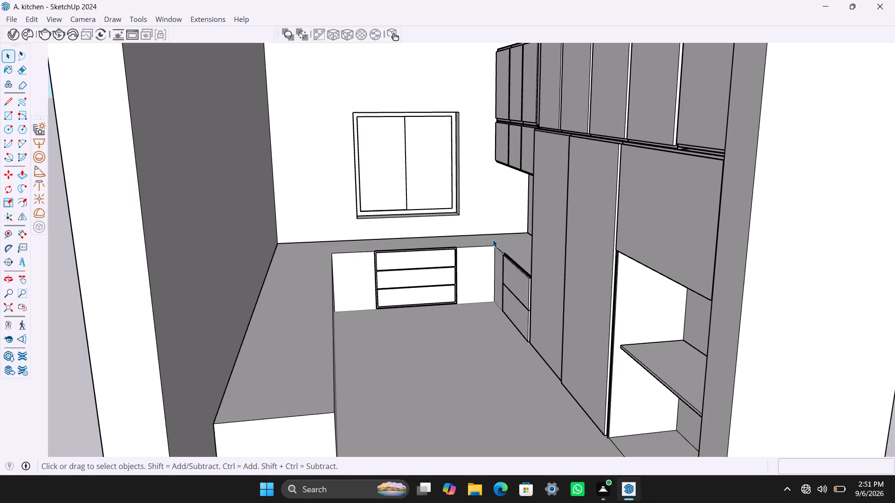
scroll(493, 239, "up", 1)
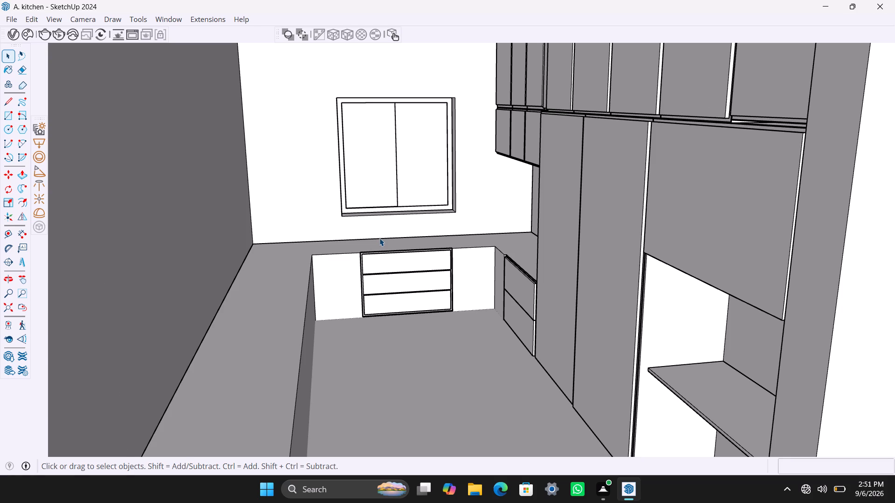
scroll(379, 238, "down", 1)
scroll(379, 238, "up", 1)
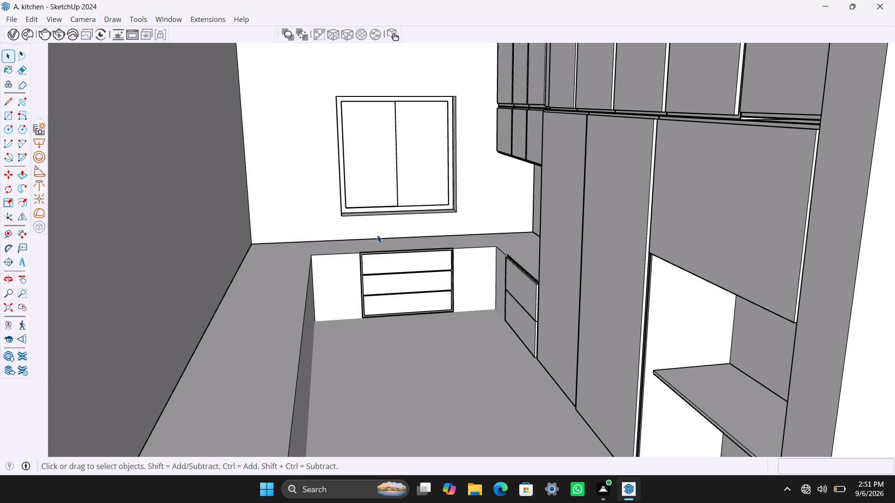
scroll(377, 235, "down", 1)
scroll(377, 235, "up", 1)
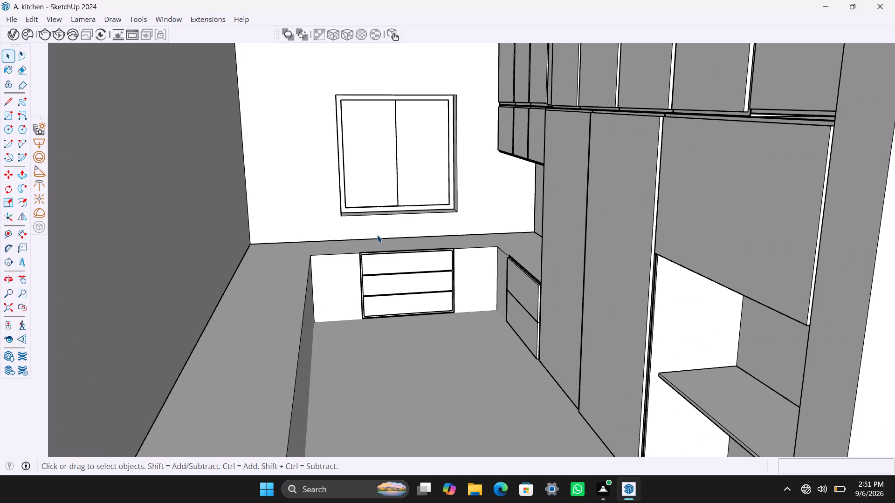
Examine the window wall, three-drawer unit and tall cabinets through the doorway, comparing near and far views.
scroll(377, 235, "down", 1)
scroll(377, 235, "up", 1)
scroll(368, 215, "down", 1)
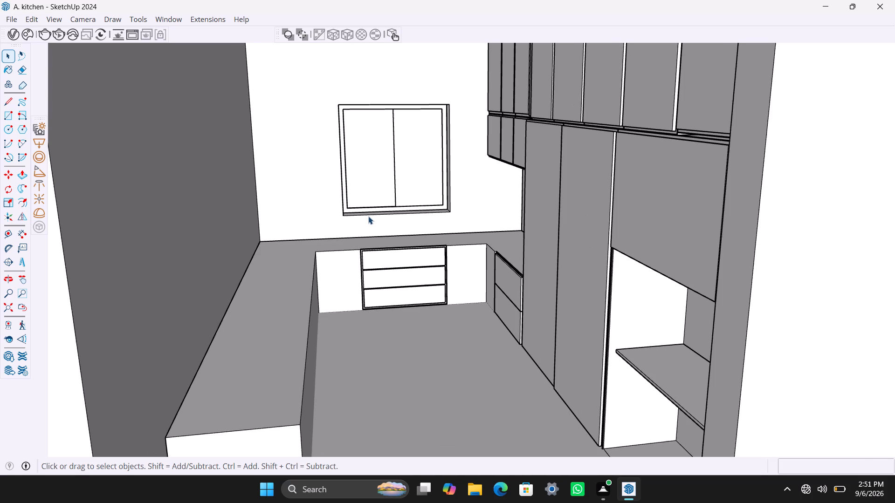
scroll(367, 219, "up", 1)
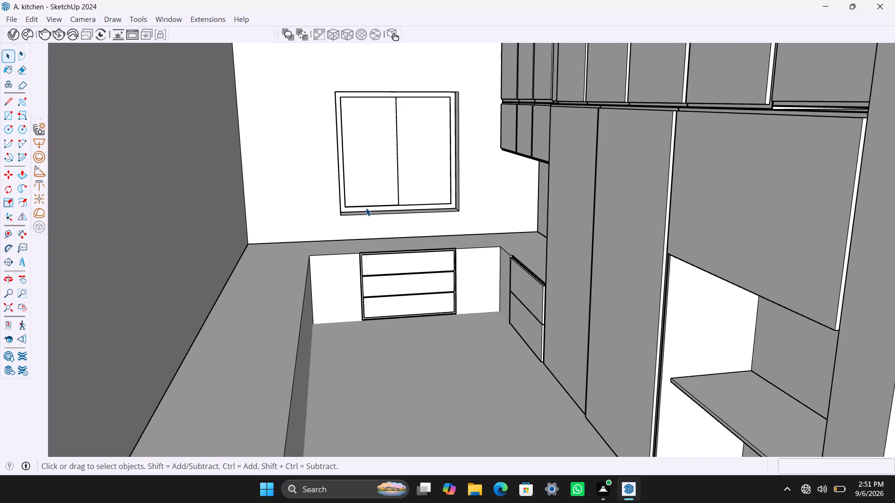
scroll(366, 208, "down", 3)
scroll(365, 205, "up", 2)
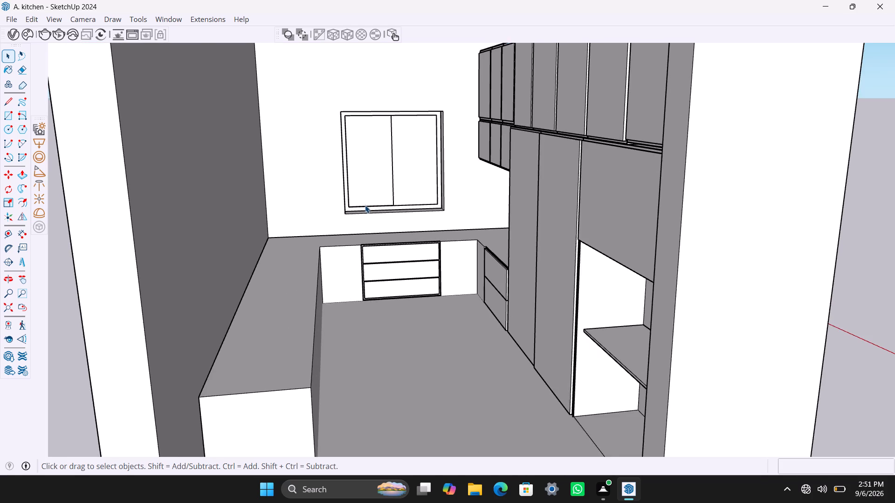
scroll(365, 204, "down", 1)
scroll(365, 204, "up", 1)
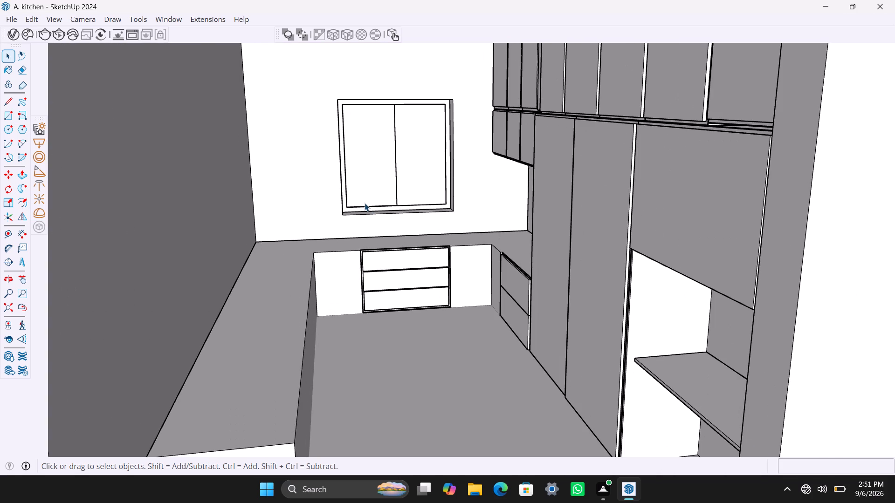
scroll(364, 202, "down", 4)
scroll(364, 202, "up", 2)
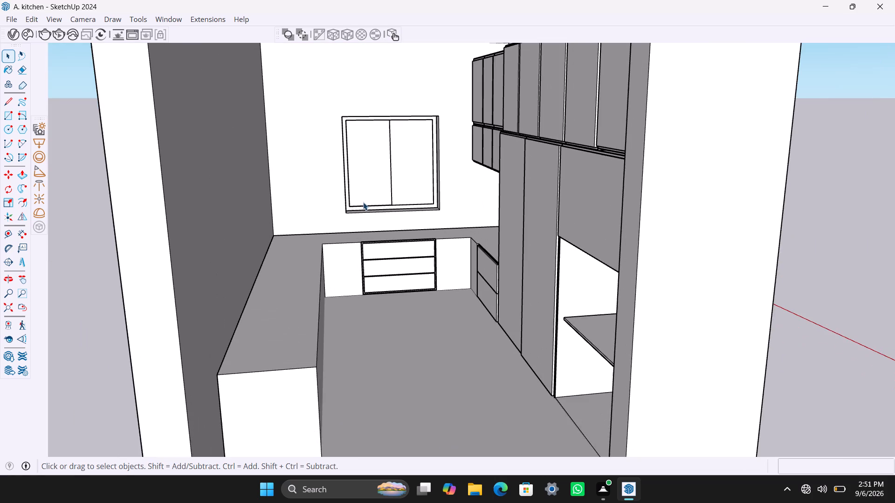
scroll(363, 202, "up", 1)
scroll(363, 200, "down", 1)
scroll(363, 200, "up", 1)
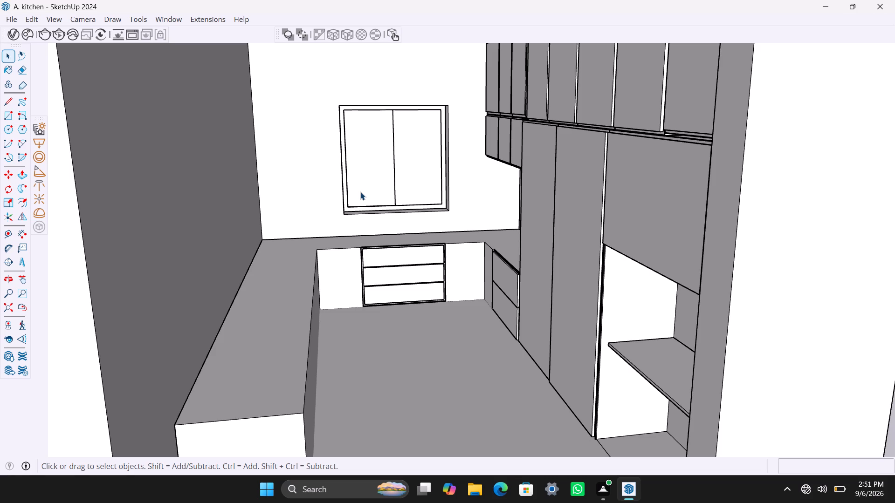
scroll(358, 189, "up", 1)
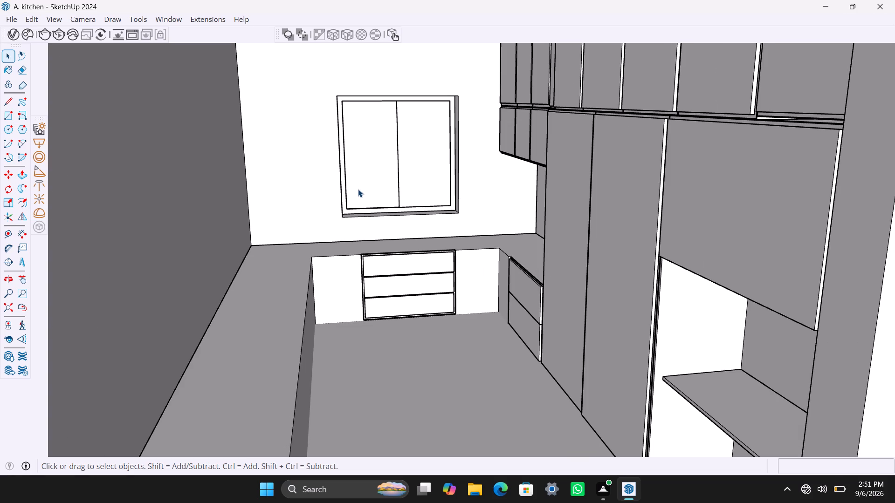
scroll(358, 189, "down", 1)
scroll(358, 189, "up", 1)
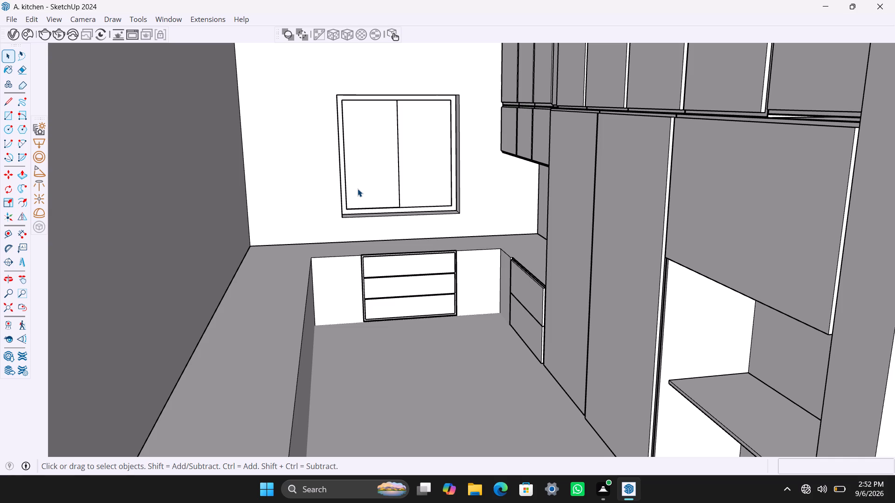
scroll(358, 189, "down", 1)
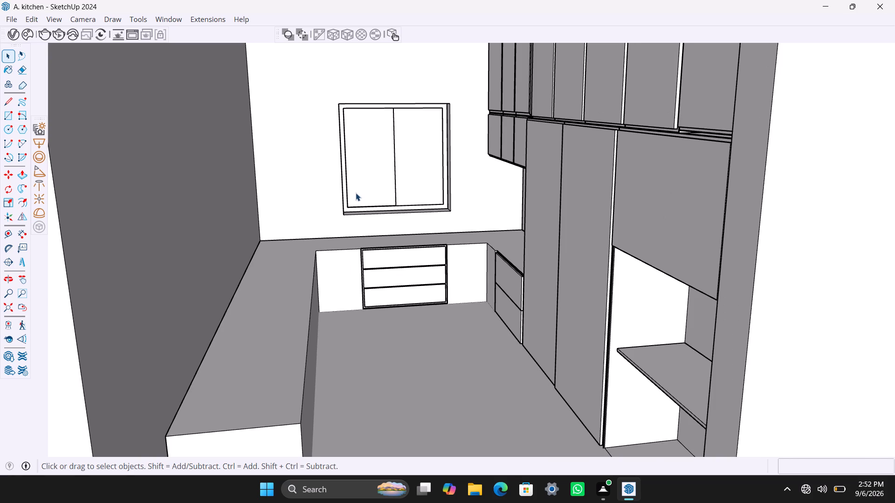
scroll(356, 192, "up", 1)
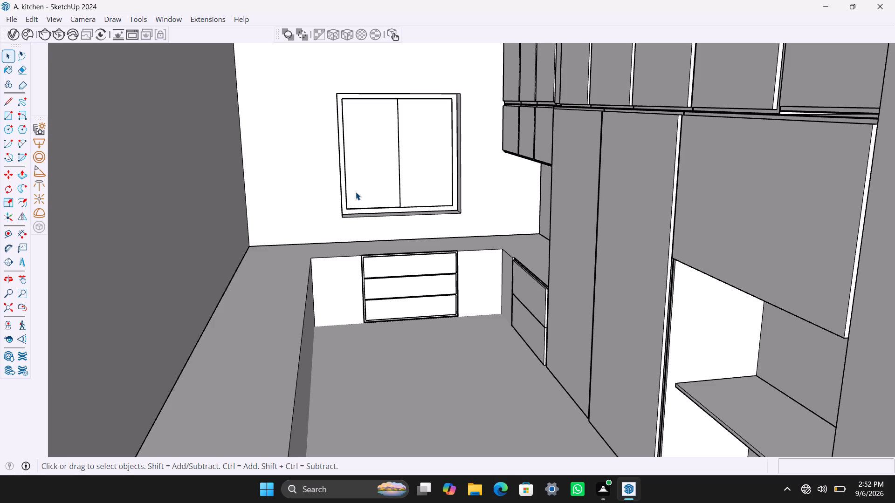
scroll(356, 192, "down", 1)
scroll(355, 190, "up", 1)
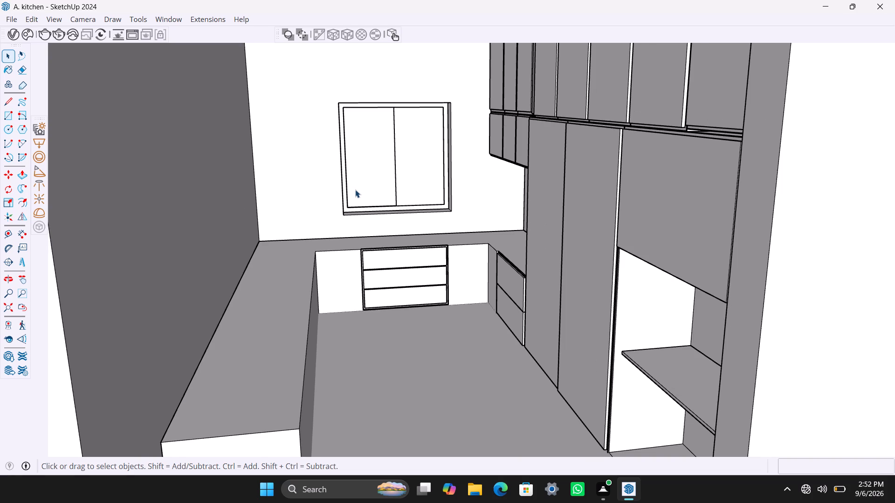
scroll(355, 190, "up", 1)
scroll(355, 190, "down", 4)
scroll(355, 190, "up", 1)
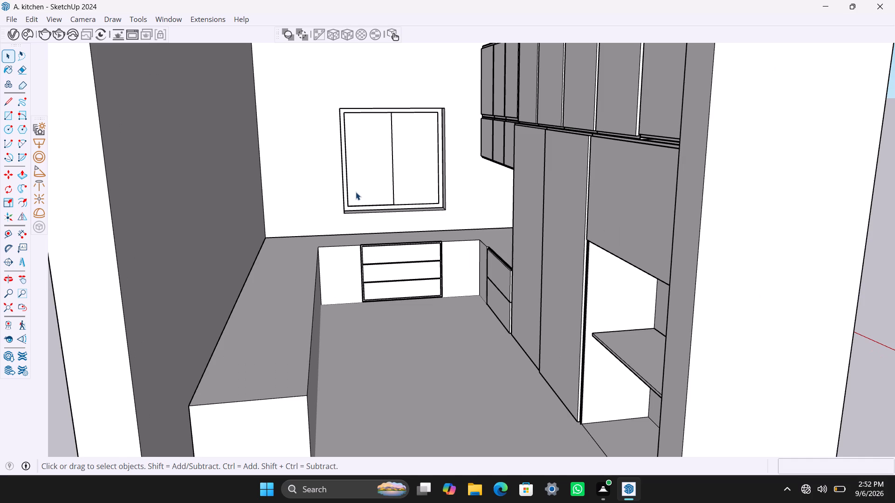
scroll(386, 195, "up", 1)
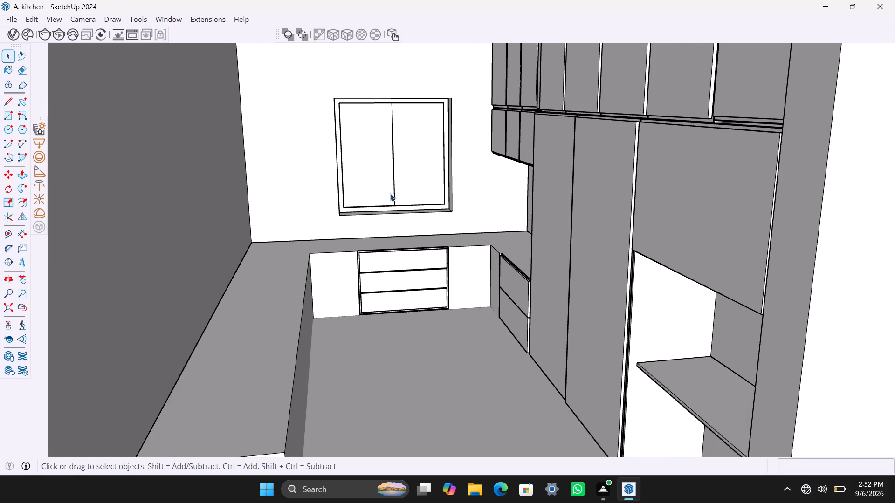
Examine the long counter, corner drawers and tall cabinets through the doorway from a slightly lower viewpoint.
middle_click_drag(385, 193, 380, 181)
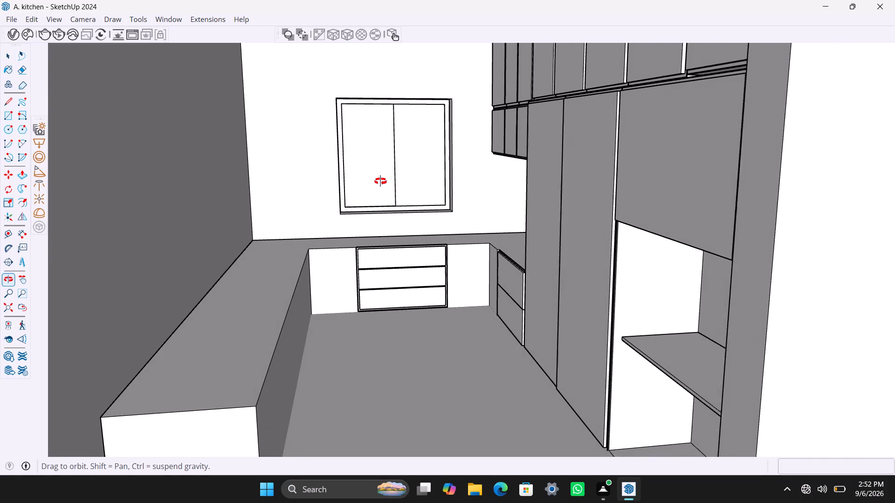
middle_click_drag(380, 181, 388, 180)
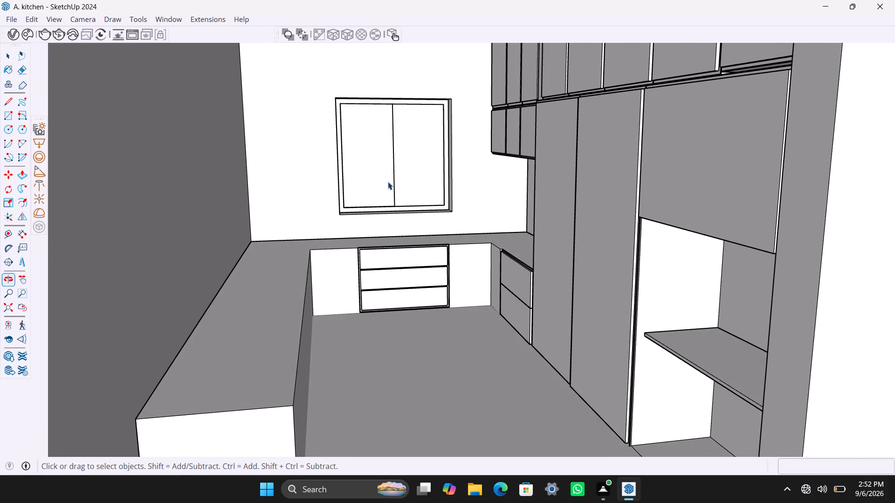
scroll(388, 182, "down", 1)
scroll(385, 179, "up", 1)
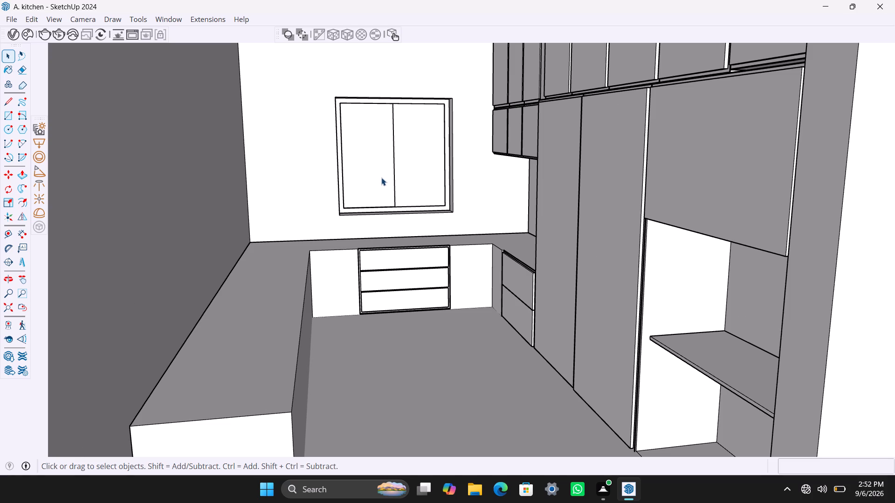
scroll(381, 177, "down", 3)
scroll(380, 177, "up", 3)
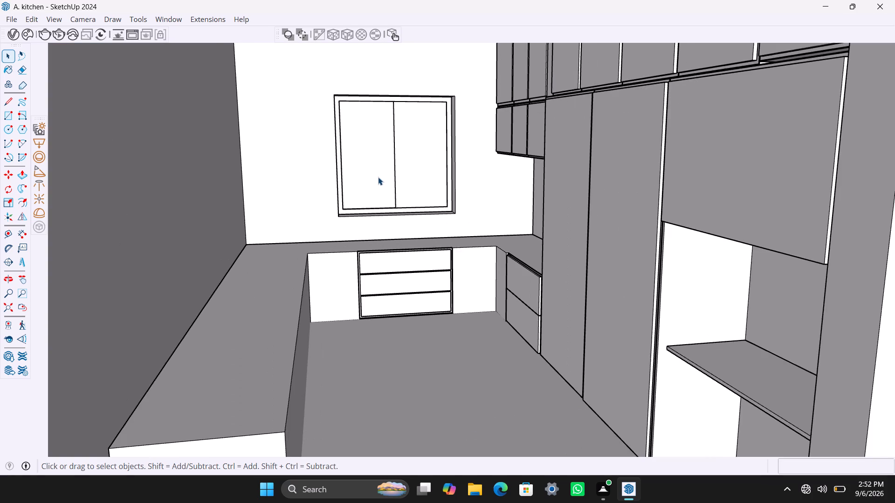
scroll(378, 177, "down", 2)
scroll(378, 177, "up", 1)
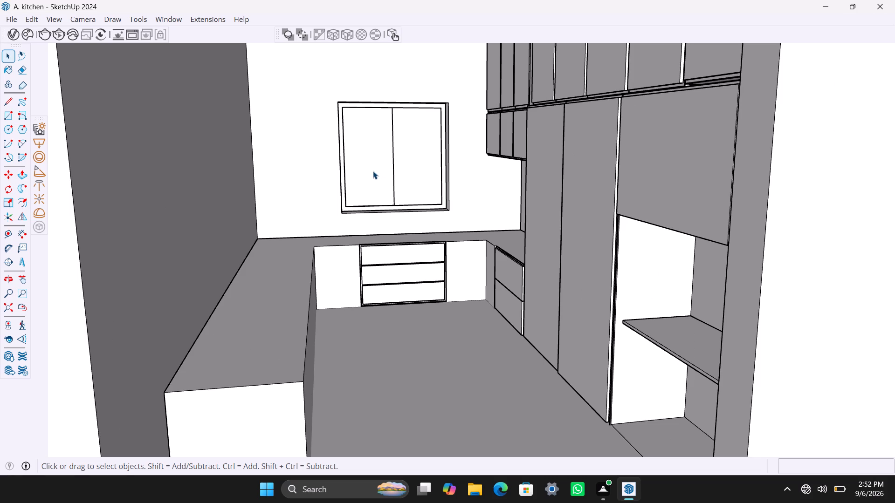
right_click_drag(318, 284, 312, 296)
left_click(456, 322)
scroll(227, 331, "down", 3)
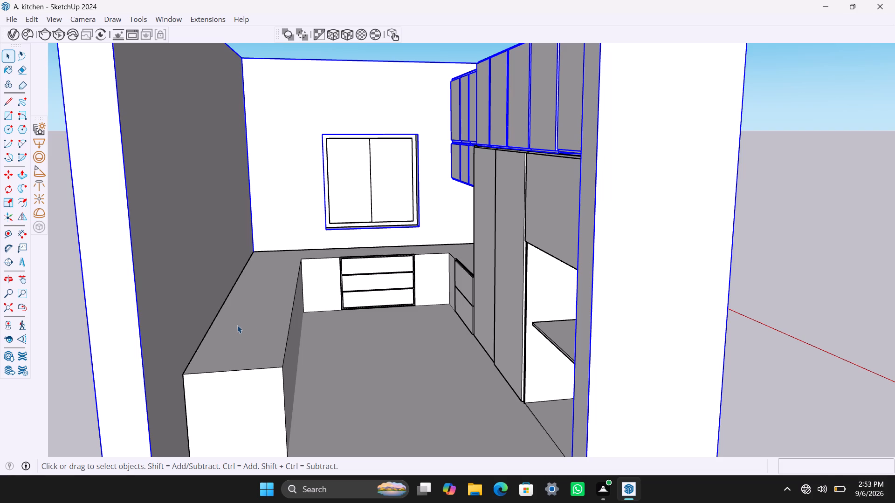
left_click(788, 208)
Examine the tall cabinets, wall cabinets, open shelf and counter corner, moving from outside the doorway to a closer view.
scroll(556, 306, "down", 4)
scroll(512, 292, "up", 5)
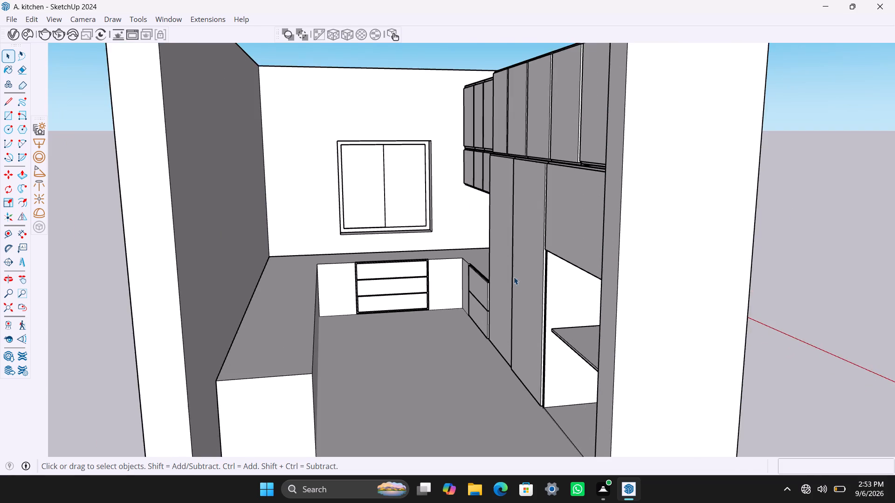
middle_click_drag(510, 287, 523, 283)
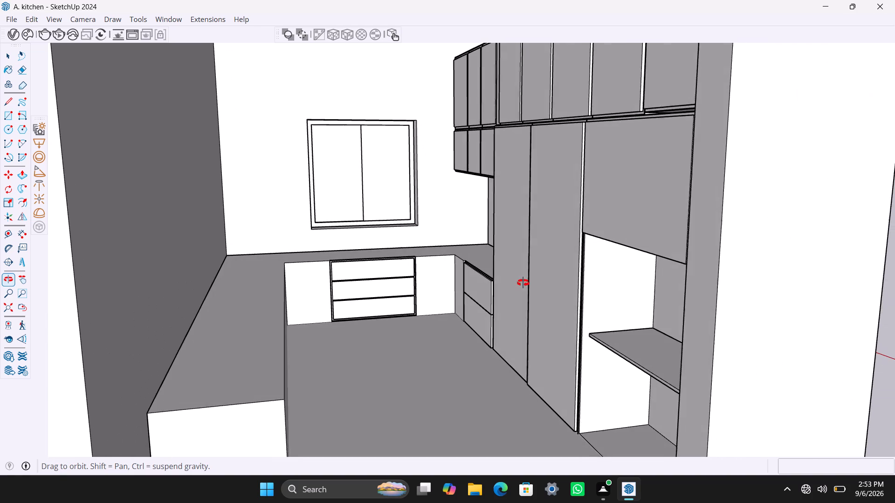
middle_click_drag(523, 283, 523, 283)
scroll(505, 238, "up", 1)
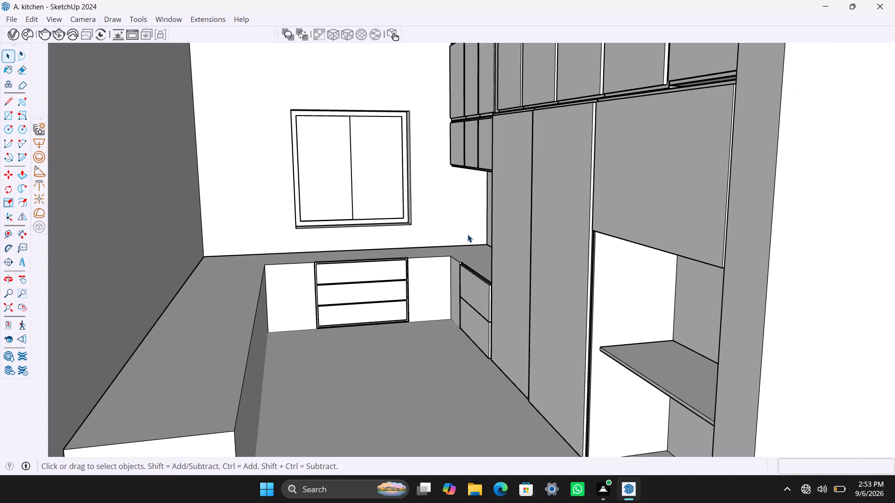
scroll(468, 234, "down", 1)
scroll(468, 234, "up", 1)
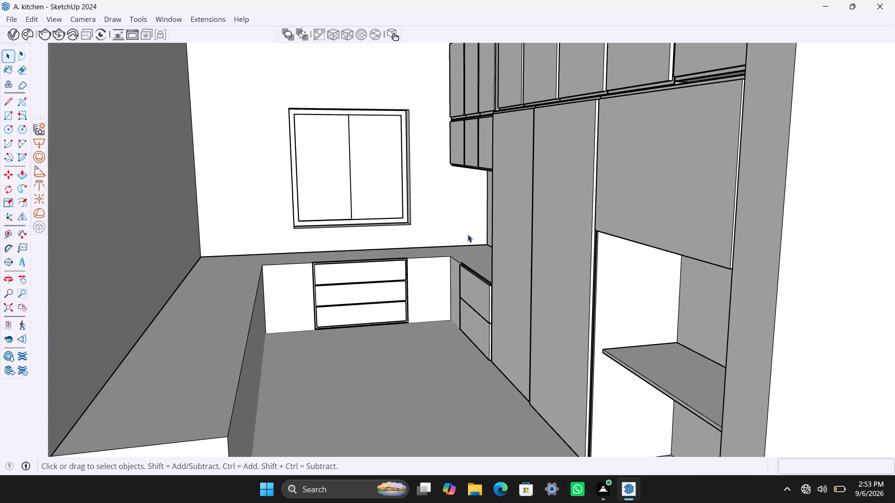
scroll(468, 234, "up", 1)
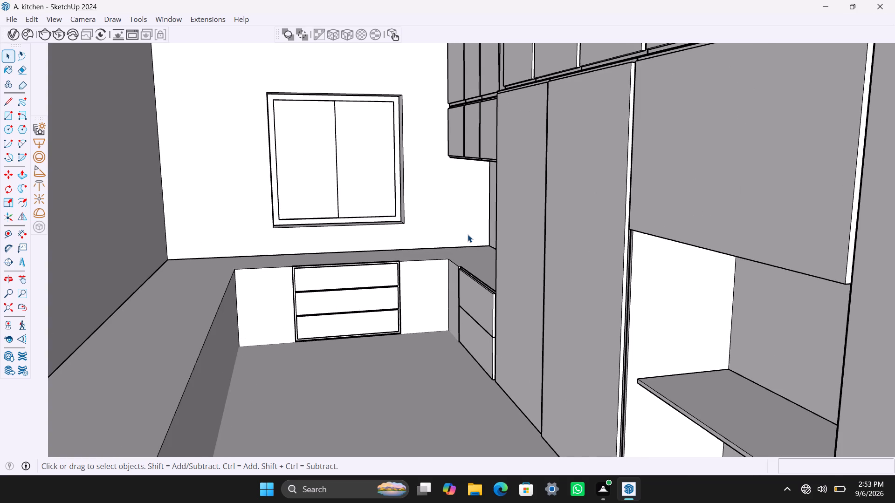
scroll(468, 234, "down", 1)
scroll(468, 234, "up", 1)
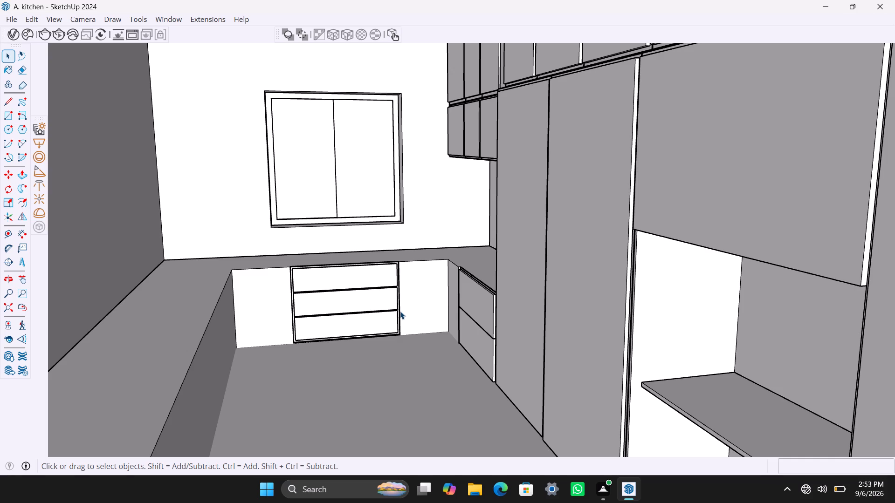
scroll(400, 312, "down", 1)
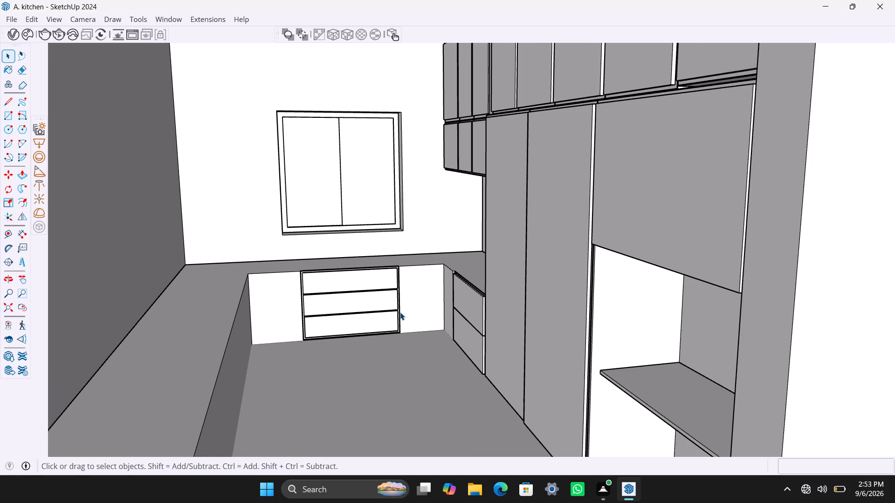
scroll(400, 312, "down", 1)
scroll(400, 312, "up", 1)
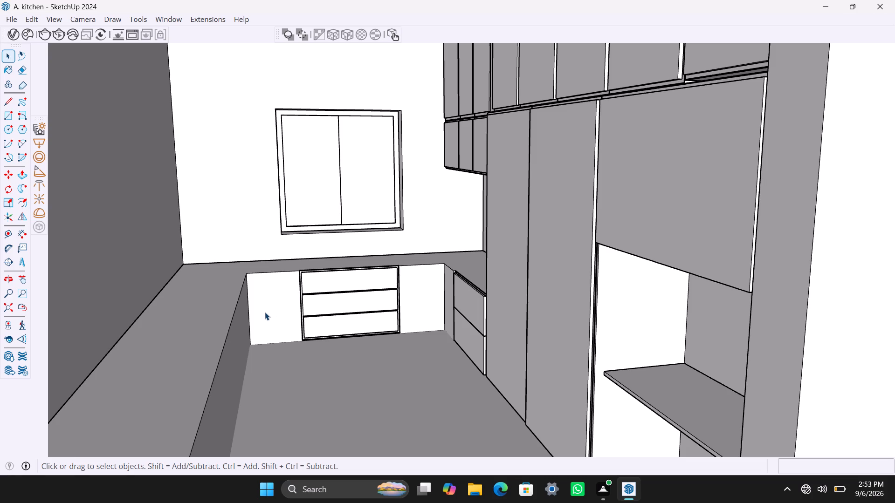
scroll(265, 312, "down", 1)
scroll(265, 312, "up", 1)
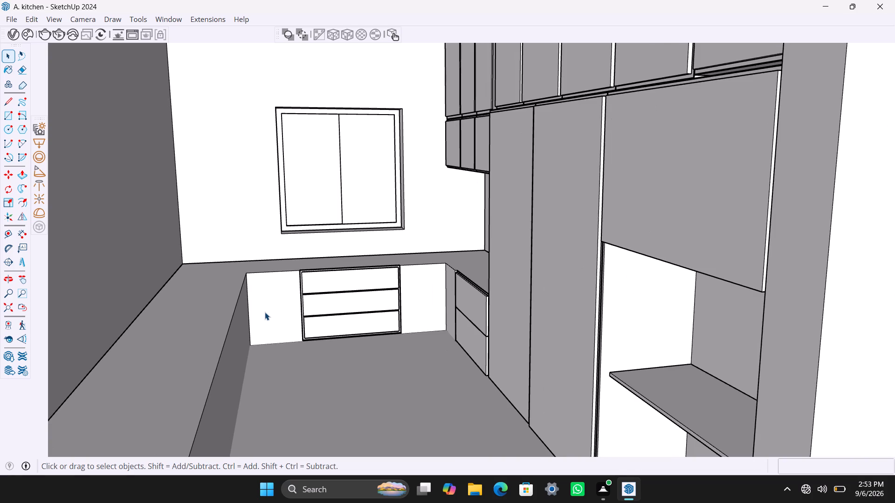
Examine the long counter's end, window wall, tall cabinets and open shelf niche through the doorway from lower viewpoints.
middle_click_drag(265, 313, 281, 307)
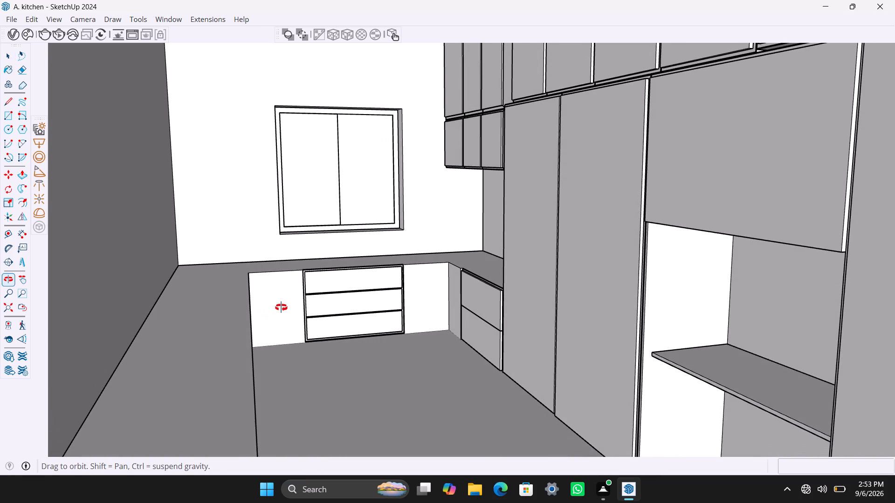
middle_click_drag(281, 307, 282, 301)
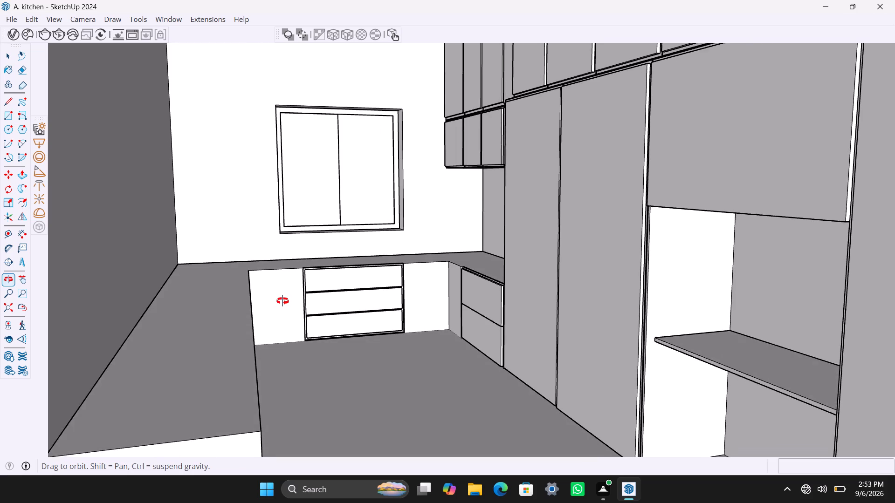
middle_click_drag(282, 301, 285, 288)
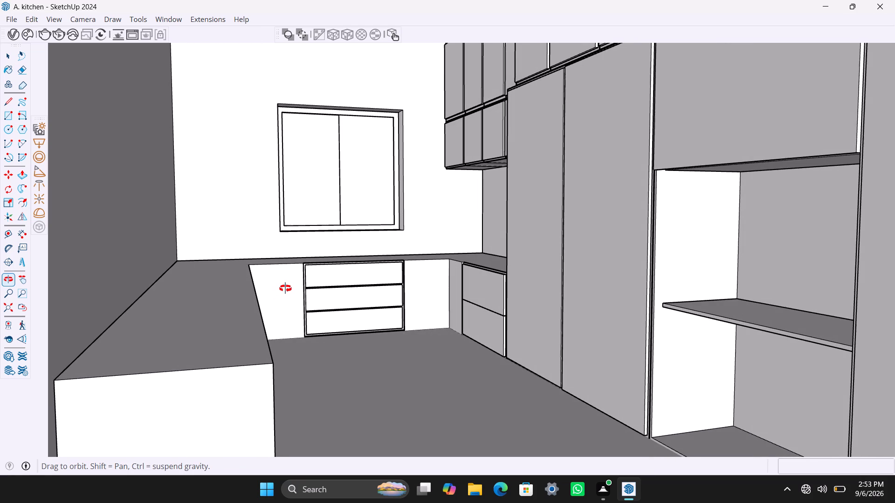
middle_click_drag(285, 288, 284, 297)
scroll(284, 294, "down", 1)
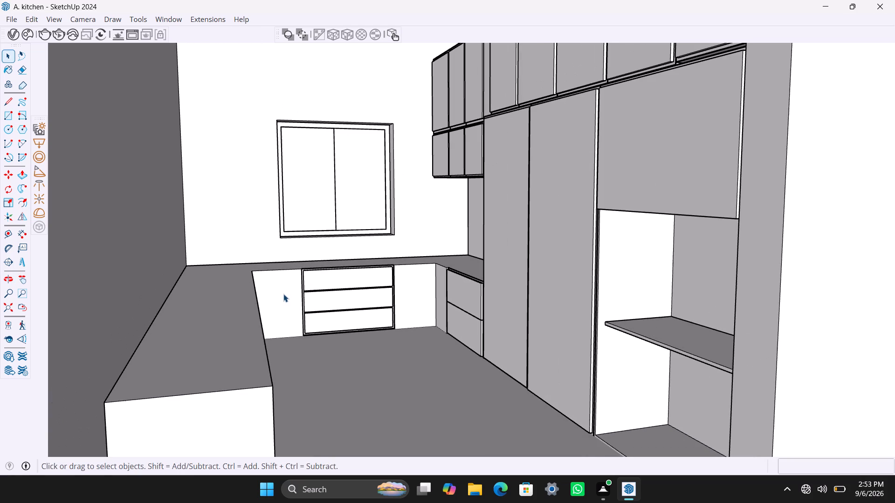
middle_click_drag(283, 294, 288, 297)
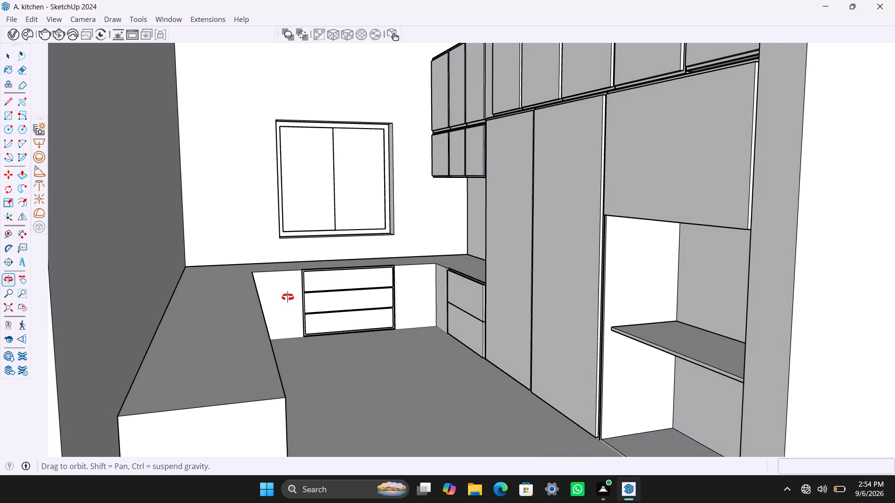
middle_click_drag(288, 297, 290, 298)
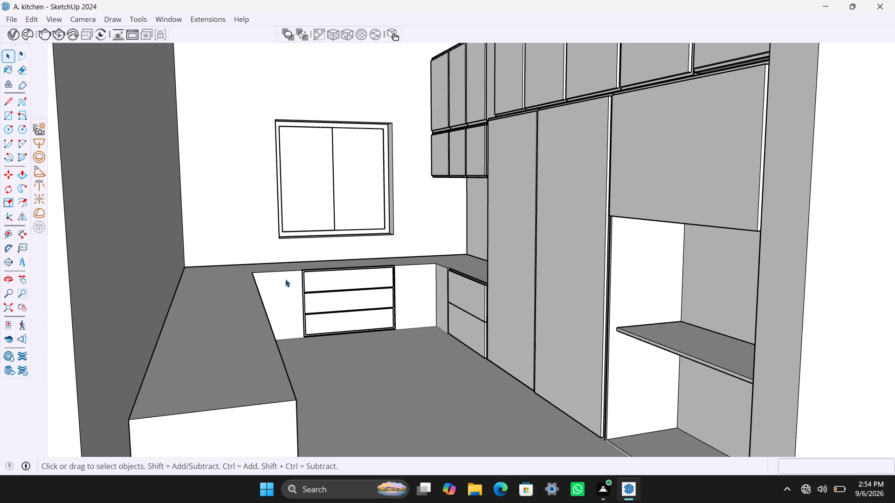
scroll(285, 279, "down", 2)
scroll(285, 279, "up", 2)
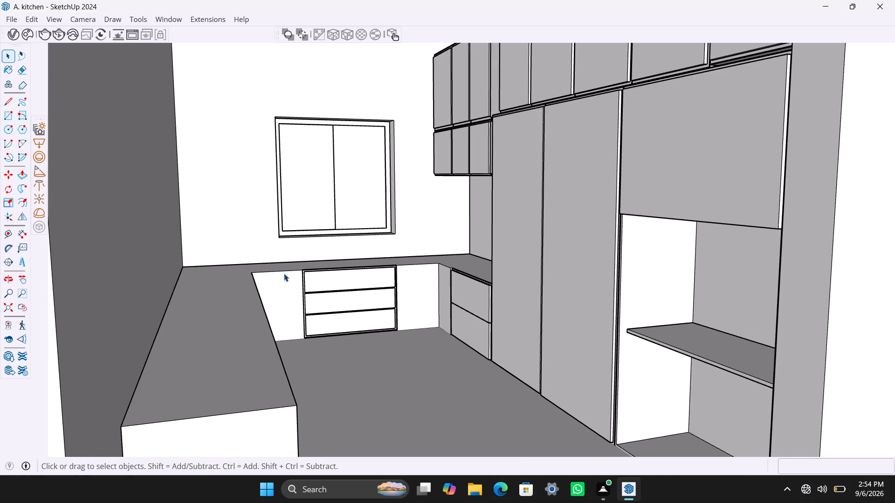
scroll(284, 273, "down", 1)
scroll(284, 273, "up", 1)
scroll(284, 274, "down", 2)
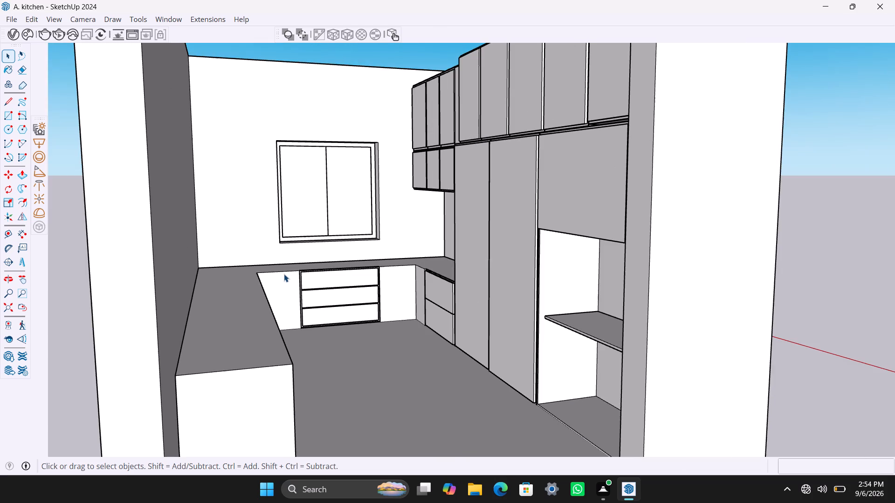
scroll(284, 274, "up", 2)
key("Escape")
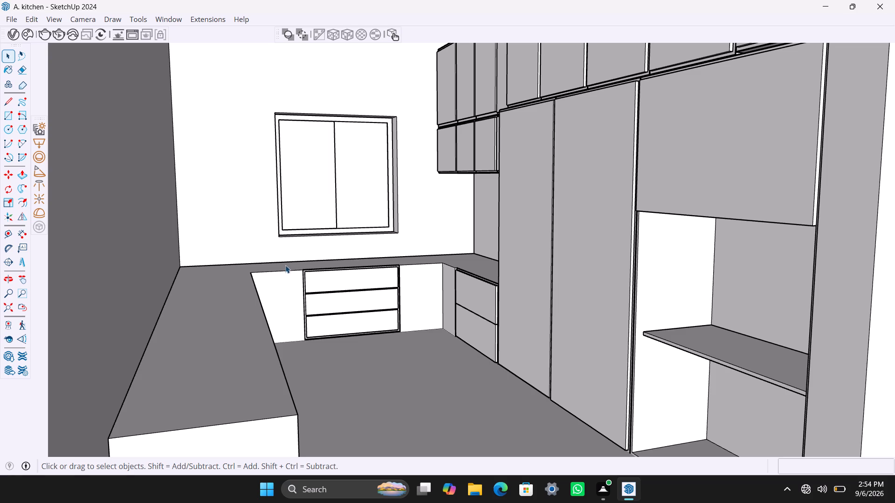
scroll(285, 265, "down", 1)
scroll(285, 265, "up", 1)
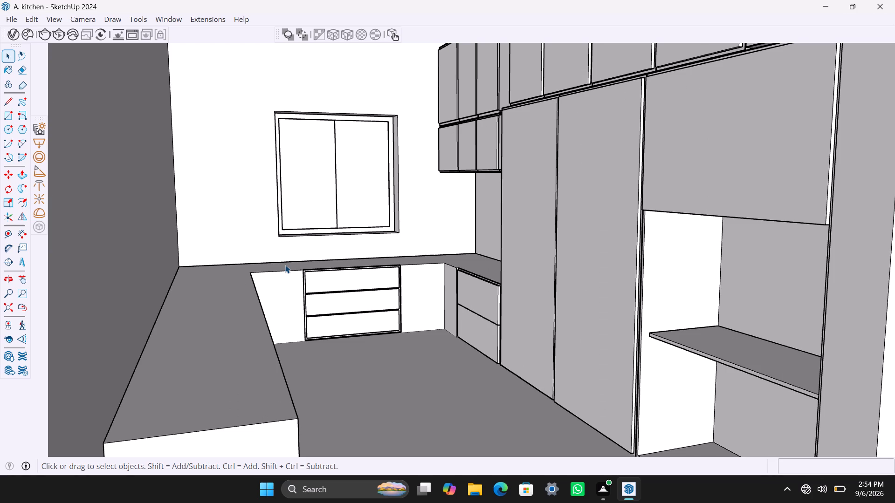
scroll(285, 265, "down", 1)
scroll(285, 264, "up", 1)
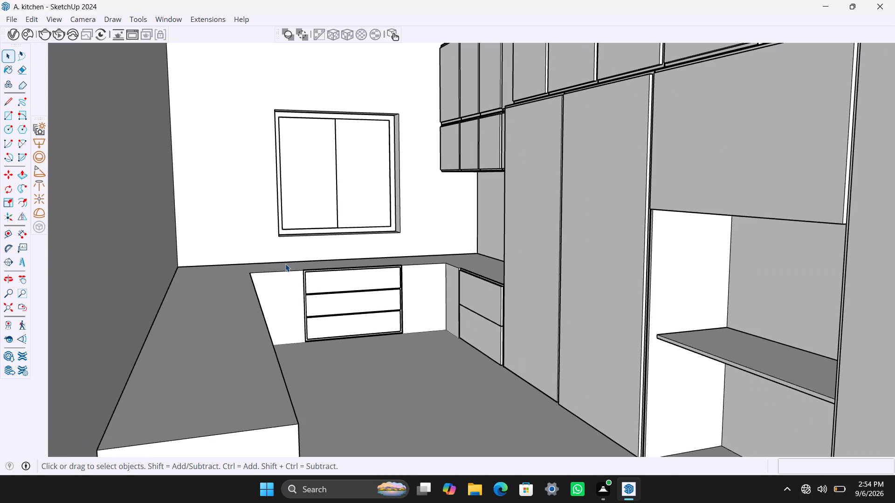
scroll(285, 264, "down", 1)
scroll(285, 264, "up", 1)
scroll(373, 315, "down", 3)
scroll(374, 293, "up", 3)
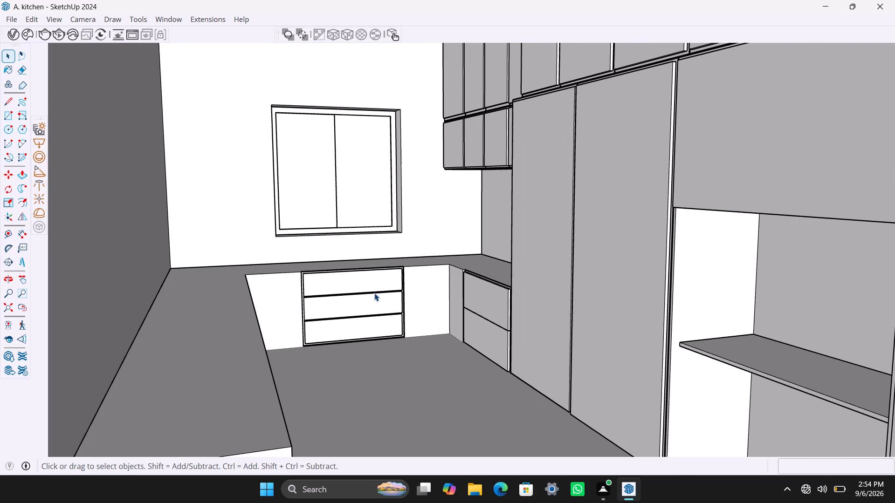
Examine the window wall, drawer units, wall cabinets and tall cabinets, comparing views from outside and inside the doorway.
scroll(374, 293, "down", 3)
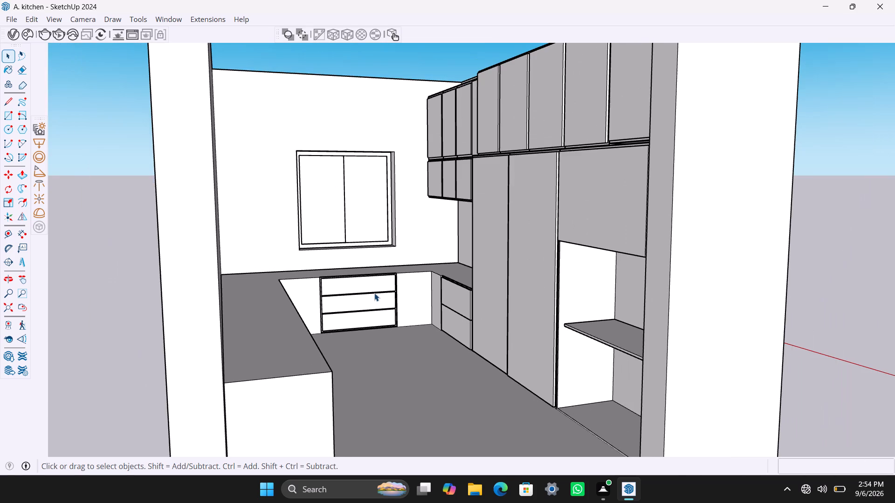
scroll(375, 284, "up", 1)
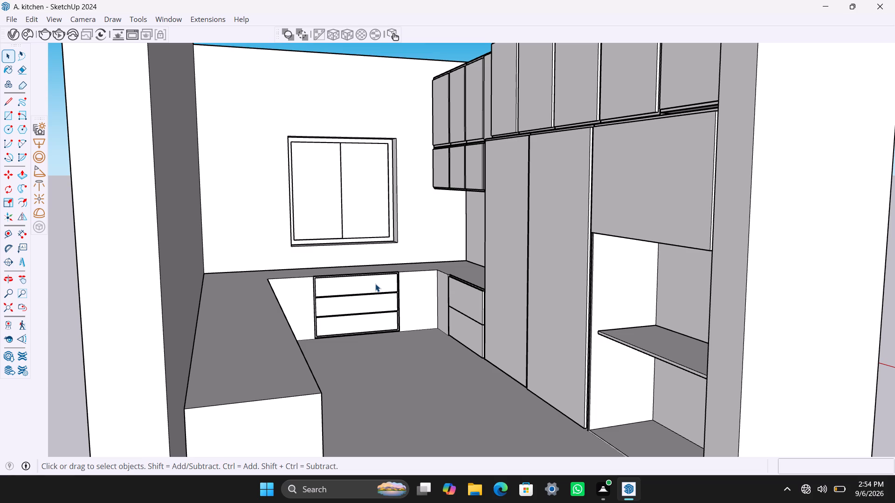
scroll(375, 284, "up", 1)
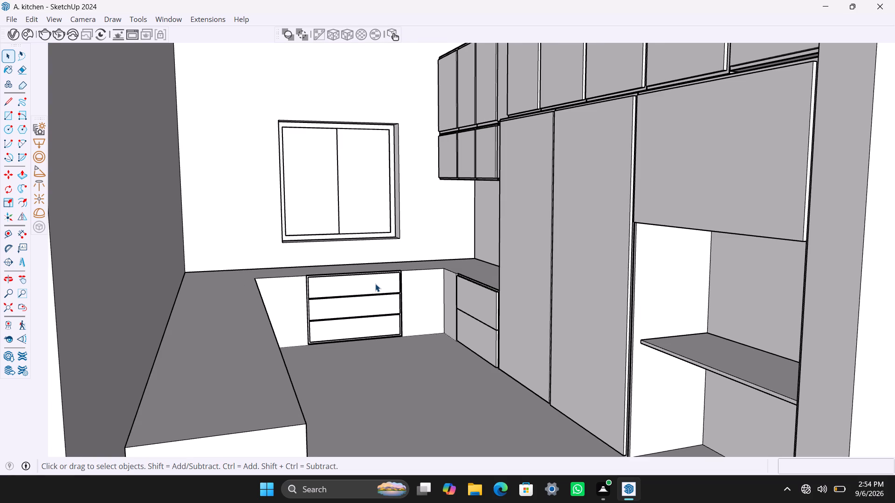
scroll(375, 284, "up", 3)
scroll(375, 284, "down", 4)
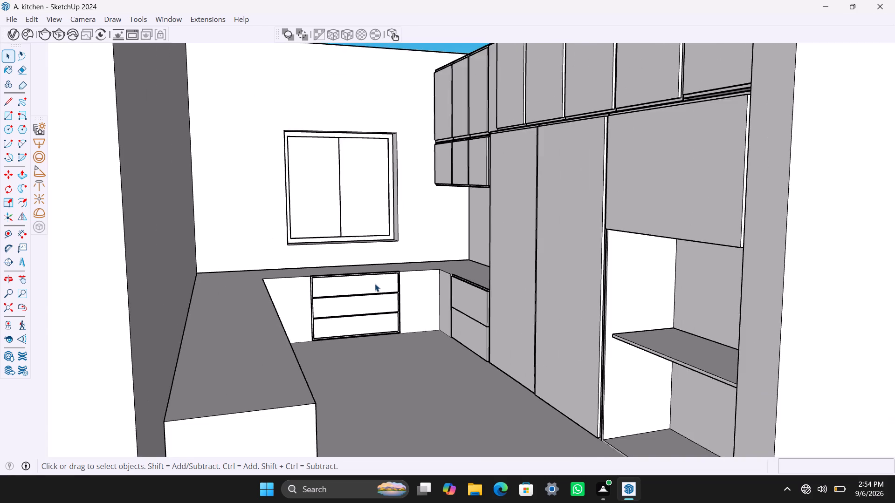
scroll(375, 284, "down", 3)
scroll(375, 284, "up", 3)
scroll(375, 284, "down", 2)
scroll(375, 284, "up", 2)
scroll(375, 284, "down", 3)
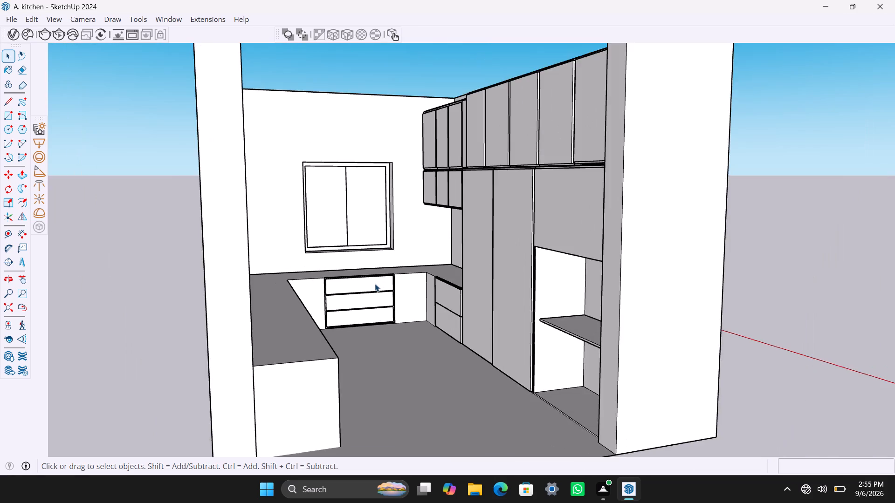
scroll(375, 284, "down", 3)
scroll(375, 284, "up", 4)
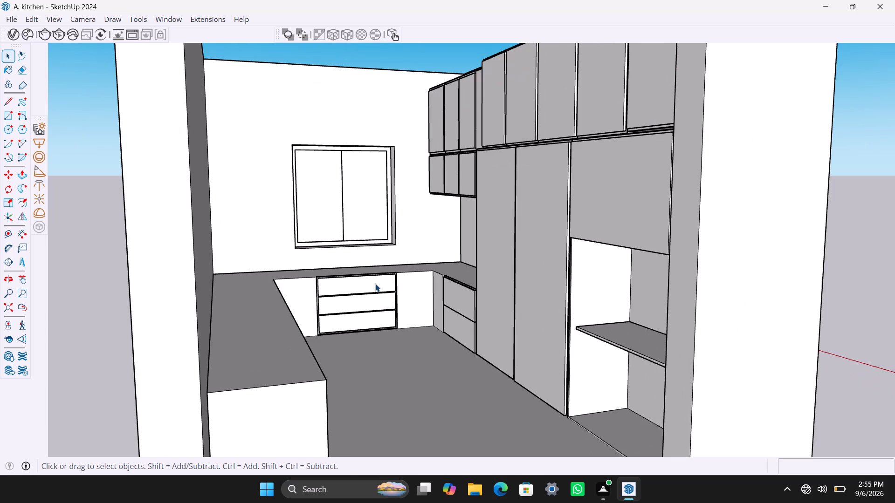
scroll(375, 284, "up", 2)
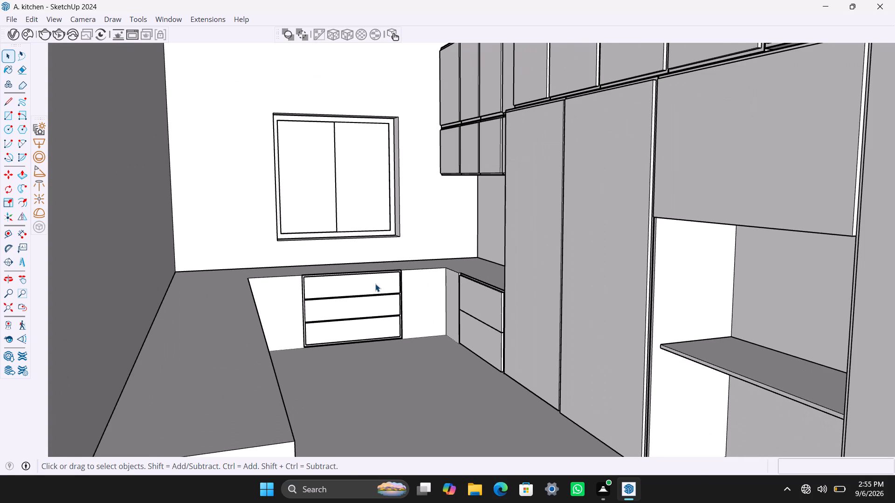
middle_click_drag(375, 284, 370, 284)
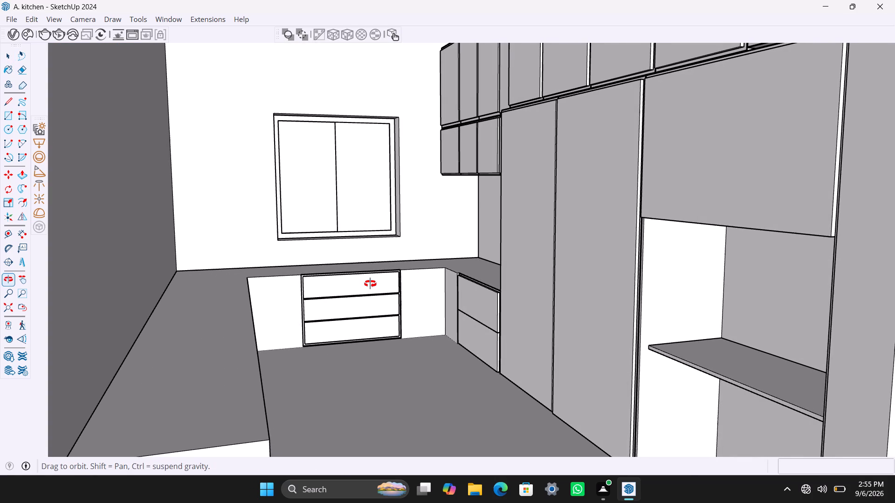
middle_click_drag(370, 284, 371, 284)
scroll(370, 283, "down", 1)
scroll(369, 282, "up", 1)
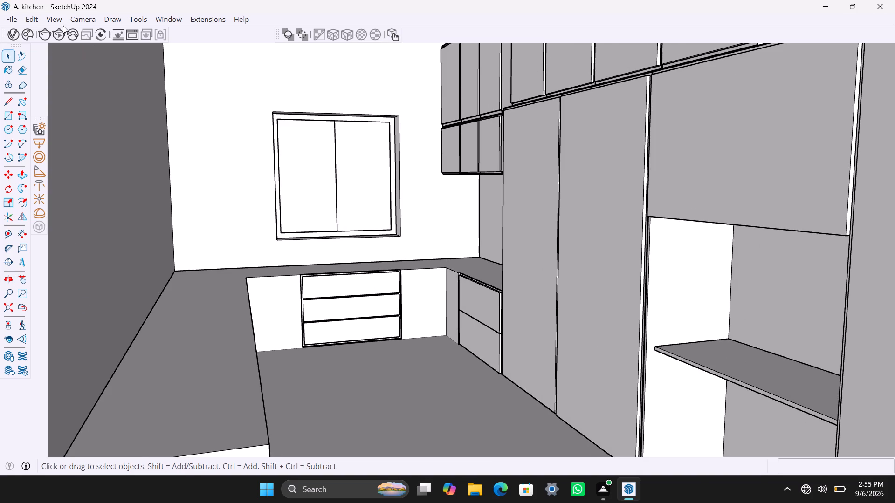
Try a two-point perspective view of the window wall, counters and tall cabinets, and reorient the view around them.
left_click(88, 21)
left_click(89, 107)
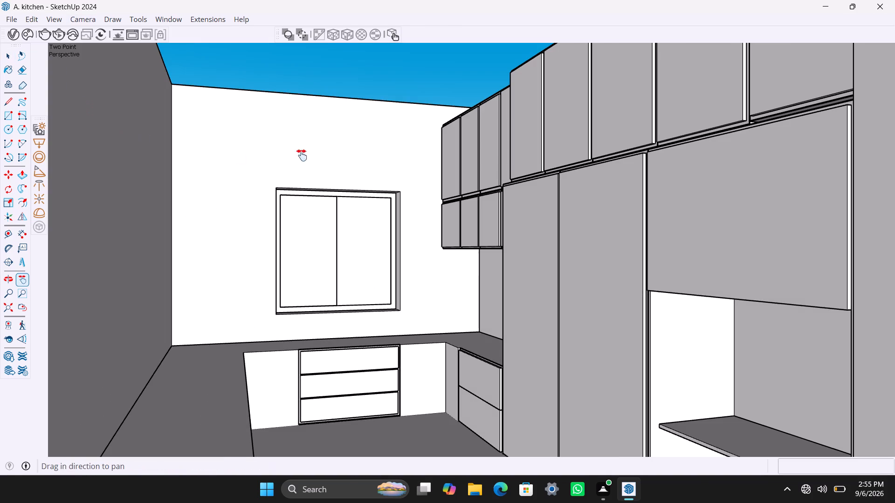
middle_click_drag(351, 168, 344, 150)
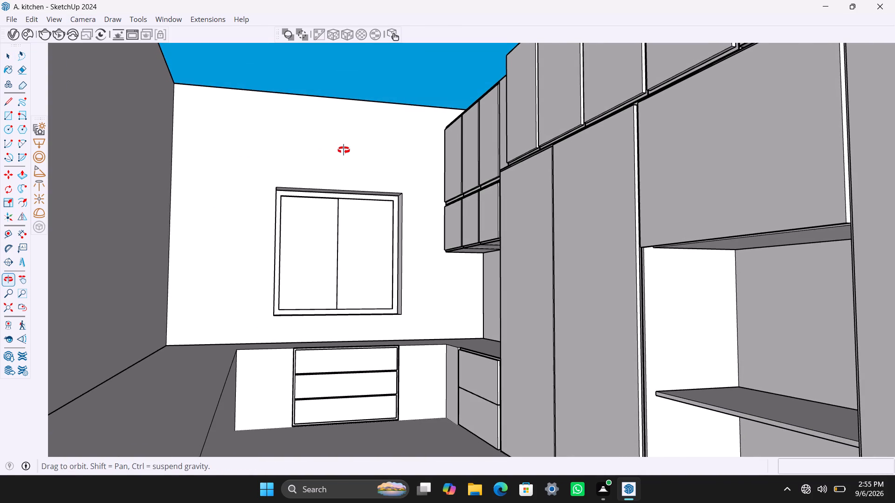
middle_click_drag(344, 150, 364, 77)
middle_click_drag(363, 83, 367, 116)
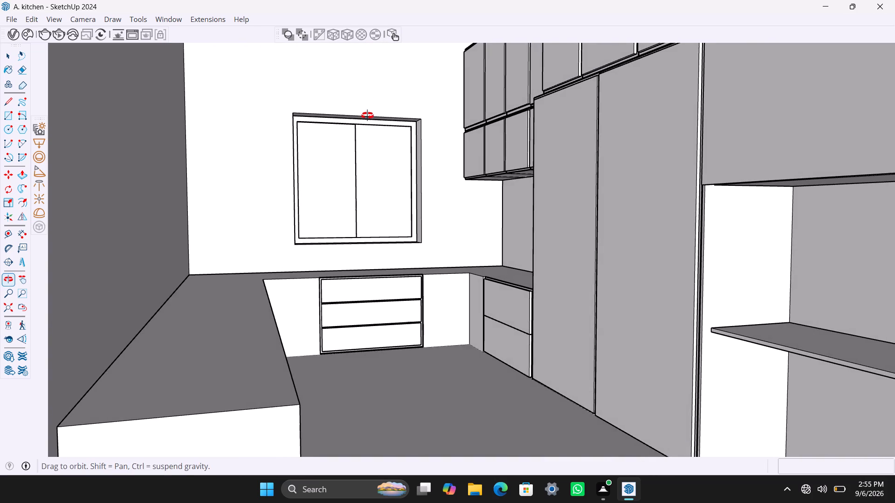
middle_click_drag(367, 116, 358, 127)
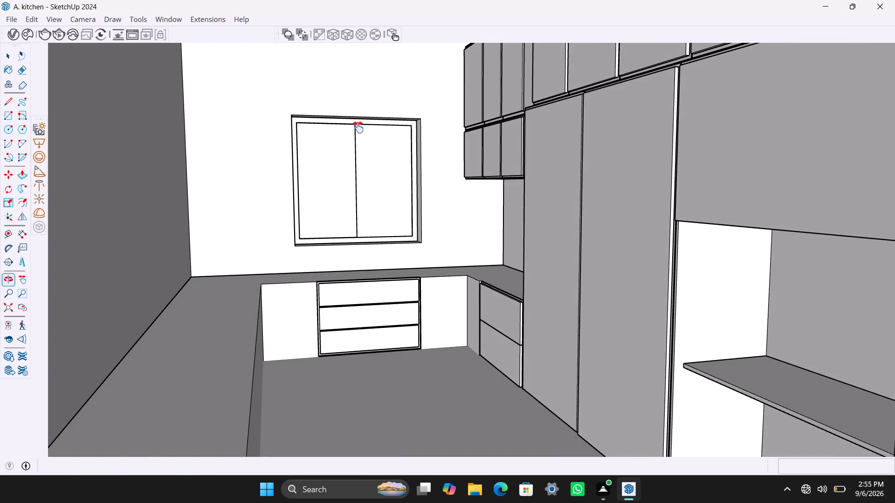
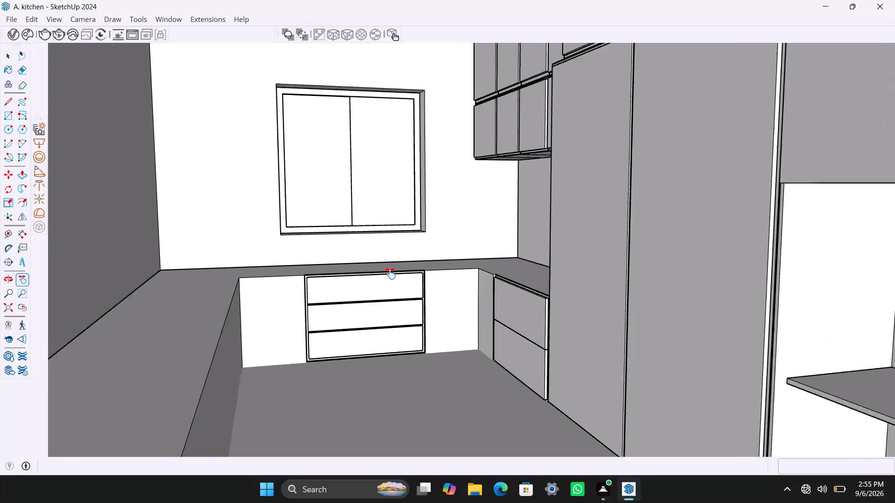
Examine the whole kitchen room from outside the doorway and from a raised angle over its open top and tall cabinets.
scroll(390, 274, "up", 2)
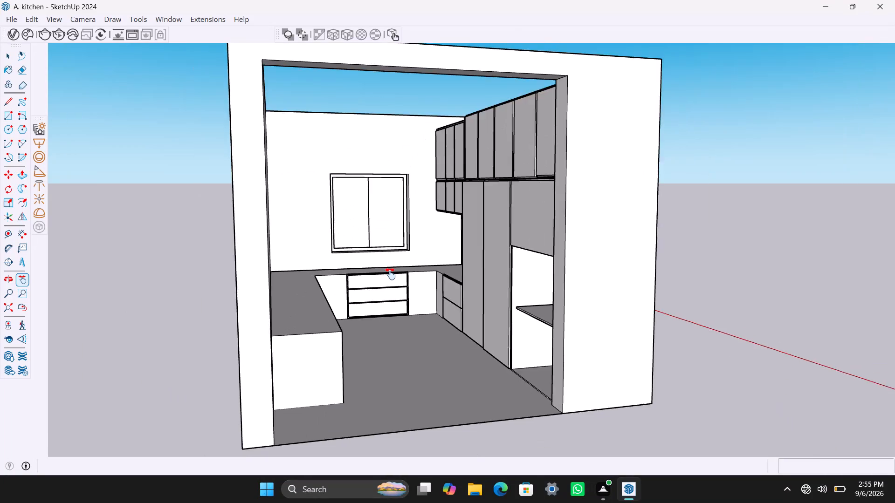
scroll(390, 274, "up", 7)
scroll(389, 270, "down", 18)
middle_click_drag(494, 255, 494, 255)
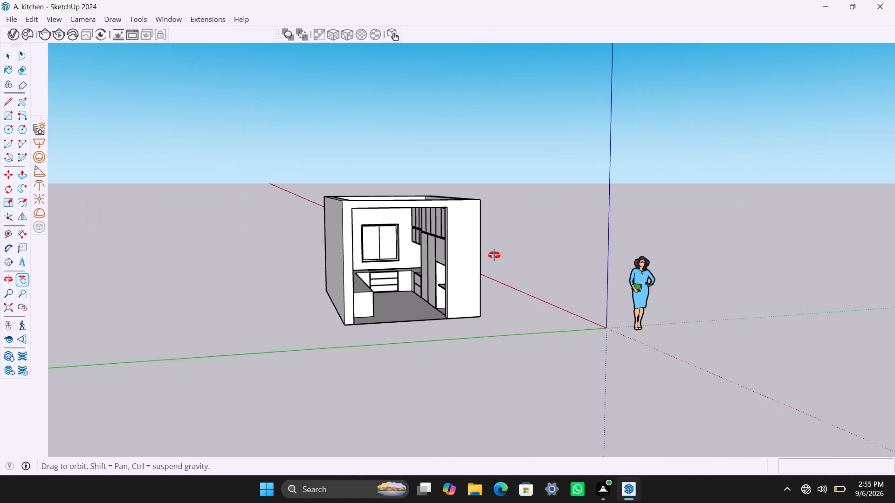
middle_click_drag(494, 255, 303, 305)
scroll(362, 248, "up", 9)
middle_click_drag(372, 243, 502, 257)
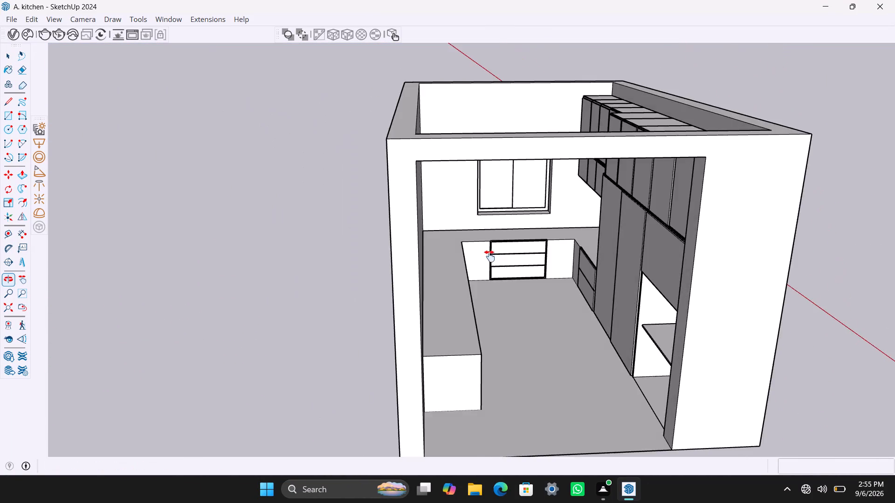
scroll(484, 256, "up", 5)
scroll(532, 264, "down", 15)
middle_click_drag(552, 272, 596, 287)
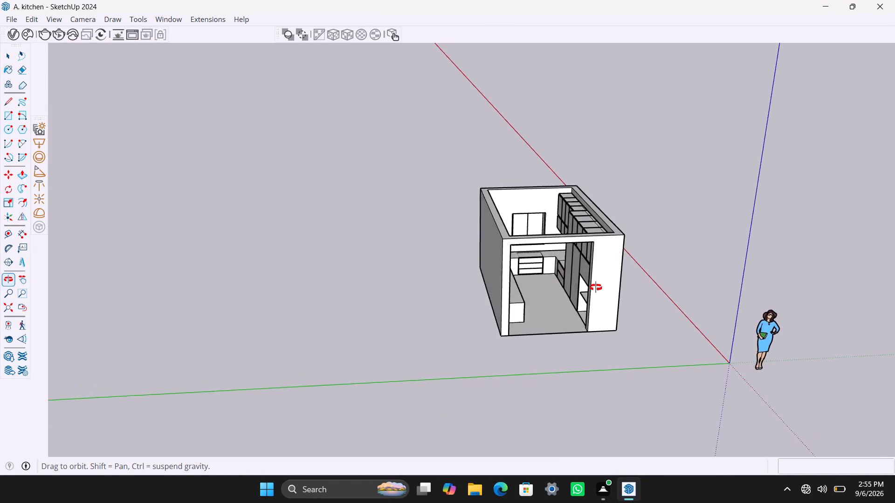
middle_click_drag(596, 287, 641, 289)
scroll(544, 245, "up", 18)
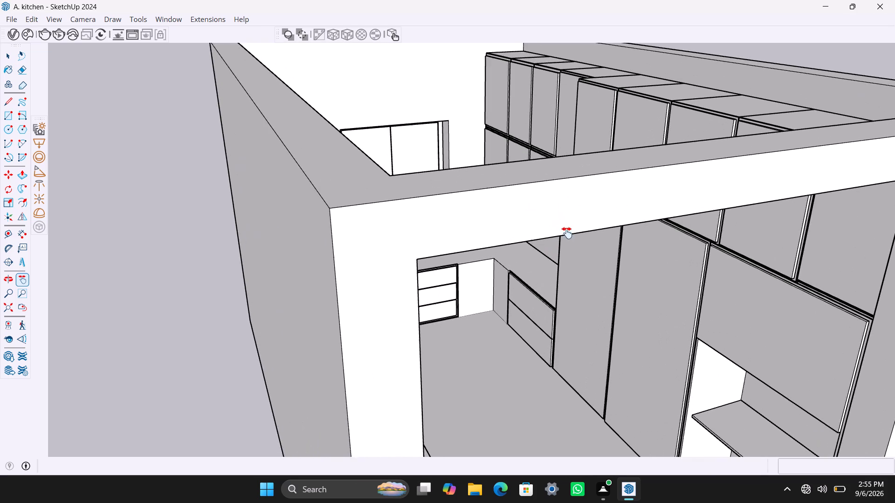
Examine the window wall, counters, drawer unit and cabinet tops from above the doorway wall, comparing close and distant views.
middle_click_drag(567, 237, 455, 265)
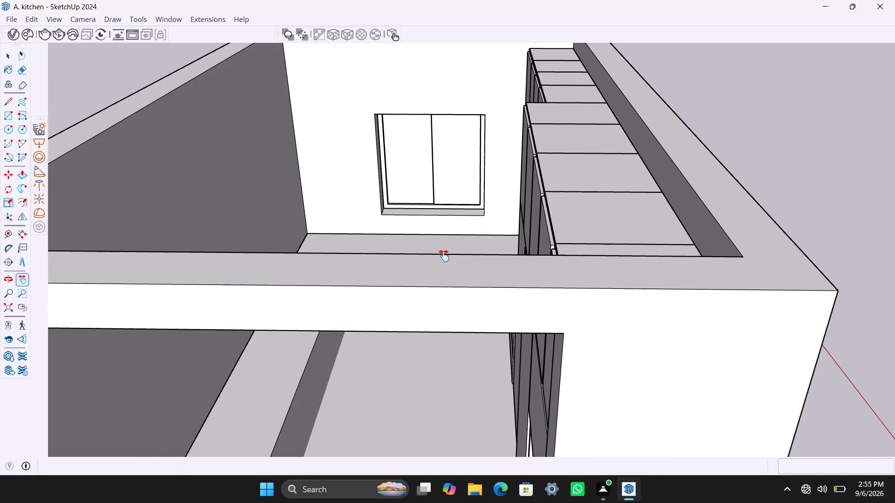
scroll(444, 256, "down", 19)
scroll(455, 243, "up", 5)
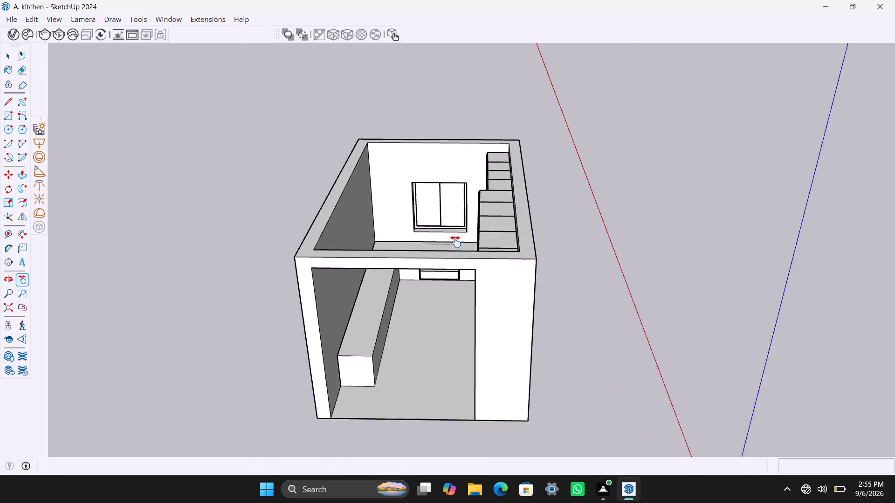
scroll(455, 242, "up", 5)
scroll(454, 236, "down", 10)
scroll(455, 239, "up", 8)
scroll(454, 238, "down", 7)
scroll(455, 238, "up", 8)
scroll(454, 237, "down", 8)
scroll(454, 238, "up", 13)
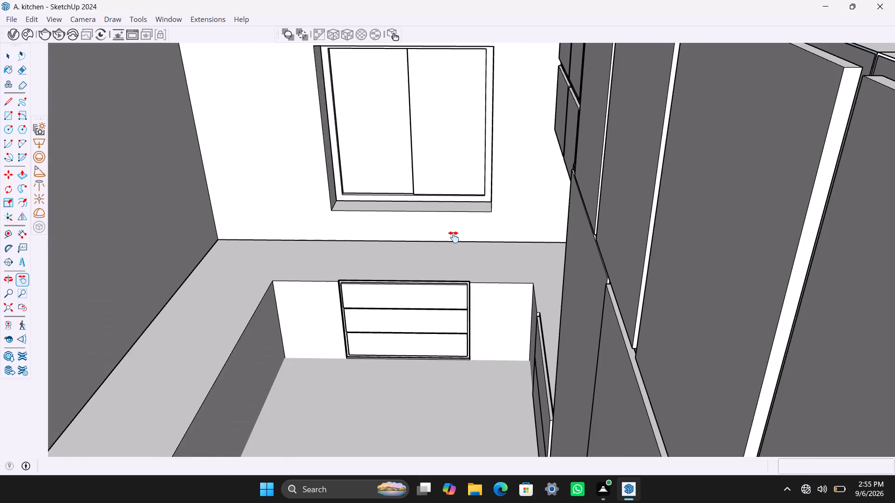
scroll(454, 237, "down", 10)
scroll(454, 239, "up", 9)
scroll(454, 236, "down", 9)
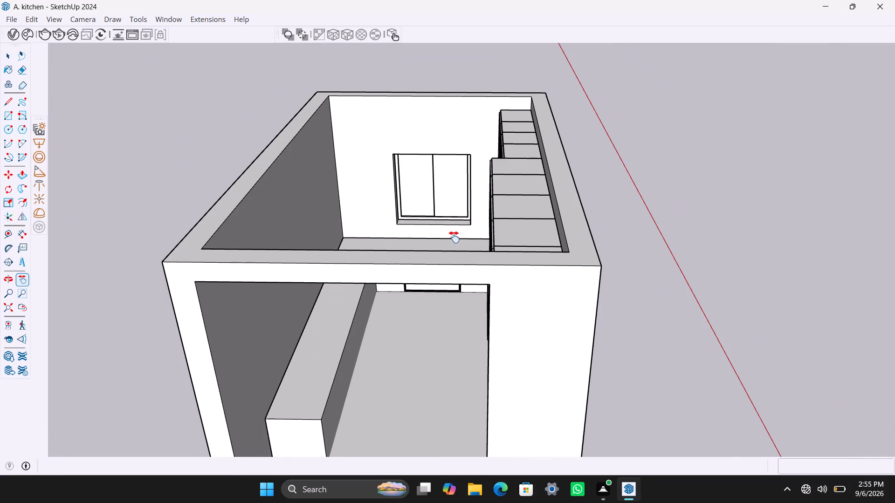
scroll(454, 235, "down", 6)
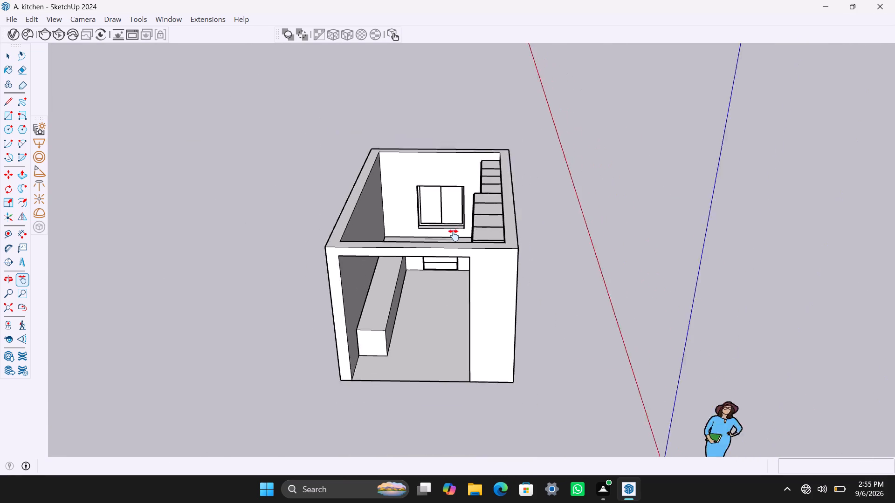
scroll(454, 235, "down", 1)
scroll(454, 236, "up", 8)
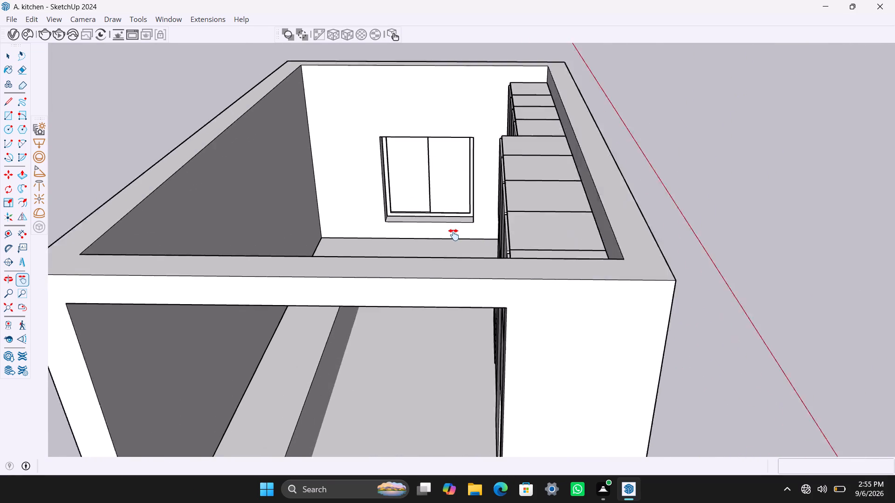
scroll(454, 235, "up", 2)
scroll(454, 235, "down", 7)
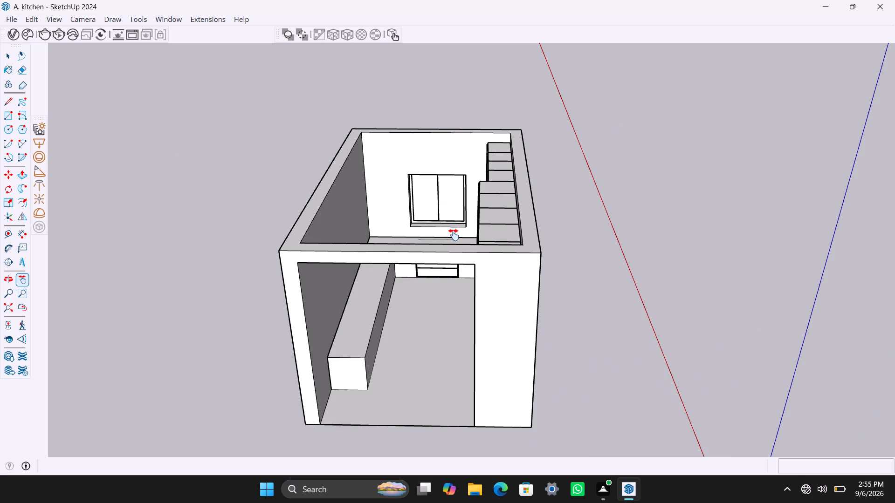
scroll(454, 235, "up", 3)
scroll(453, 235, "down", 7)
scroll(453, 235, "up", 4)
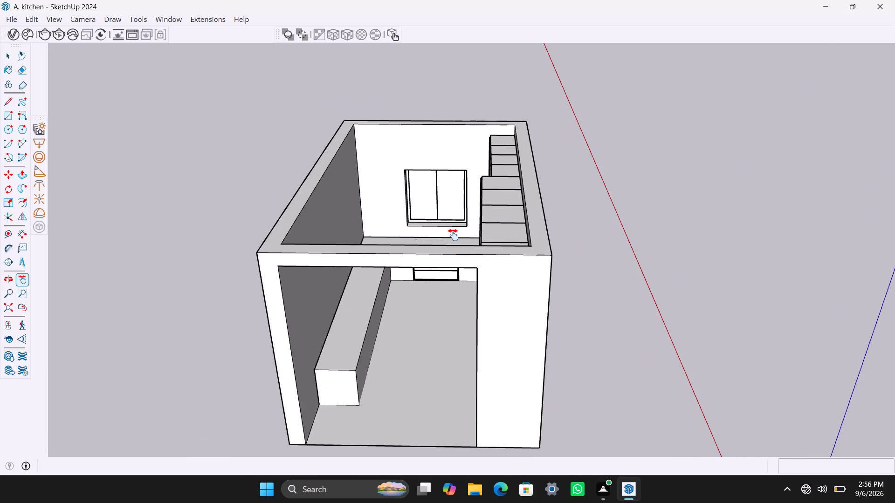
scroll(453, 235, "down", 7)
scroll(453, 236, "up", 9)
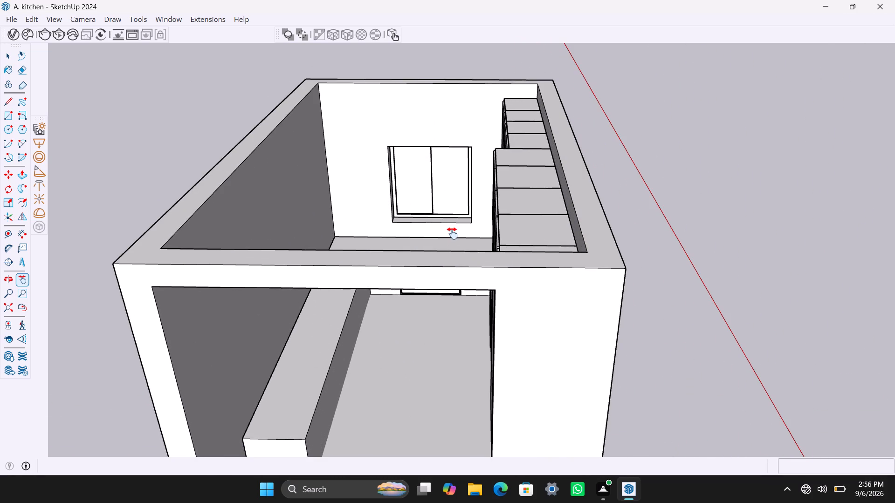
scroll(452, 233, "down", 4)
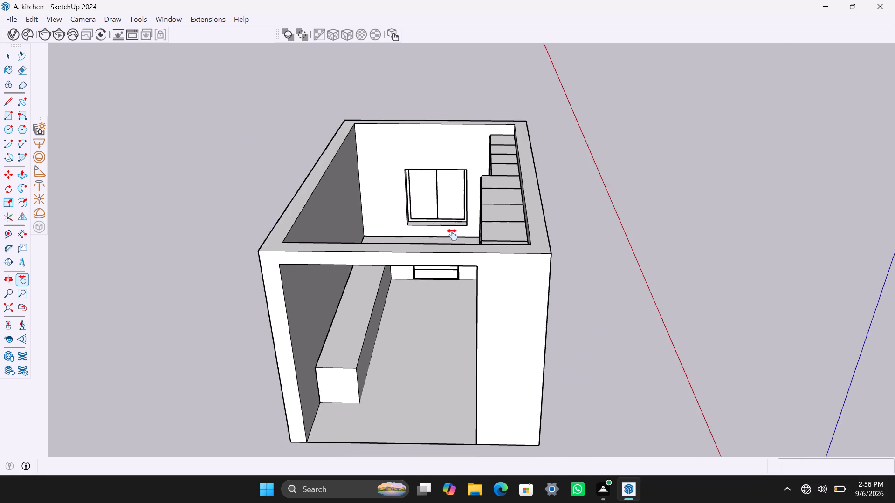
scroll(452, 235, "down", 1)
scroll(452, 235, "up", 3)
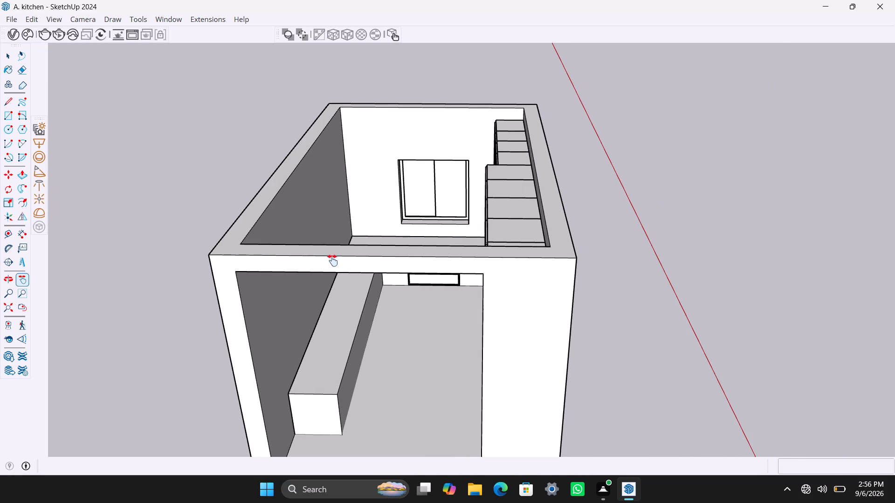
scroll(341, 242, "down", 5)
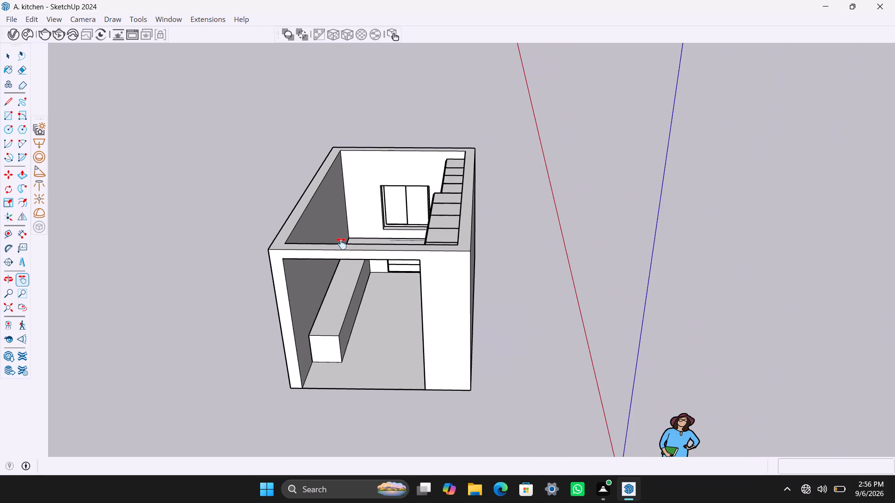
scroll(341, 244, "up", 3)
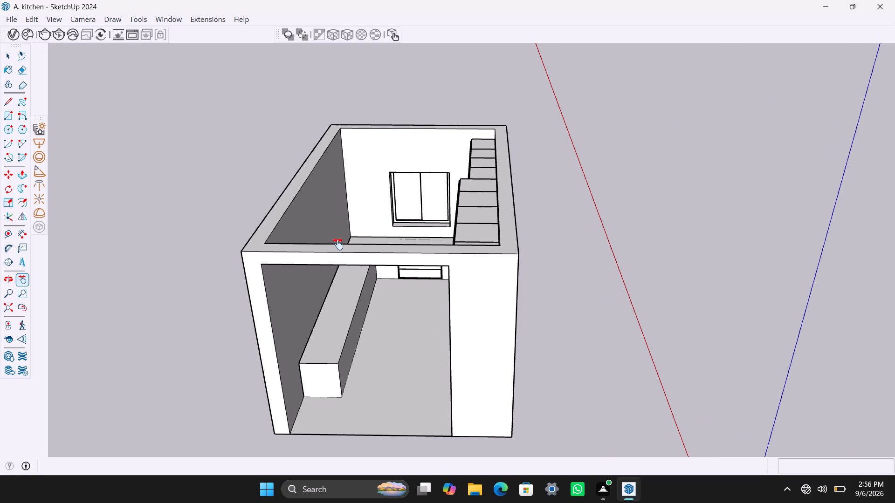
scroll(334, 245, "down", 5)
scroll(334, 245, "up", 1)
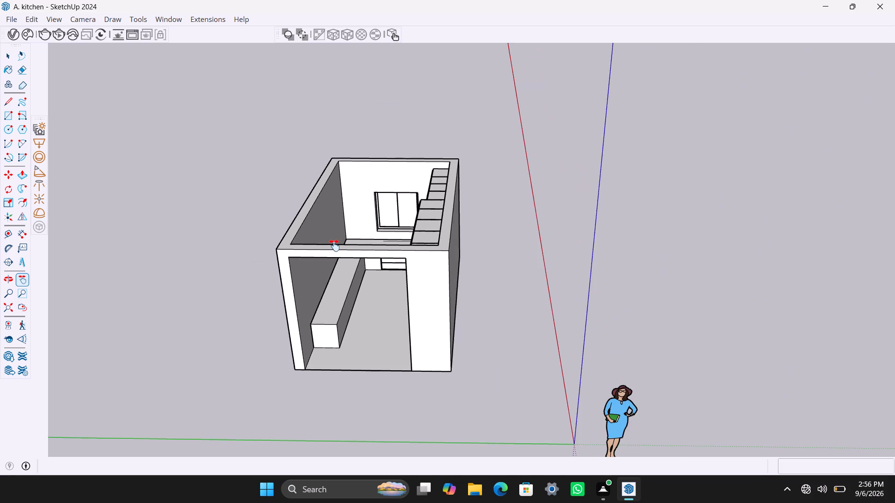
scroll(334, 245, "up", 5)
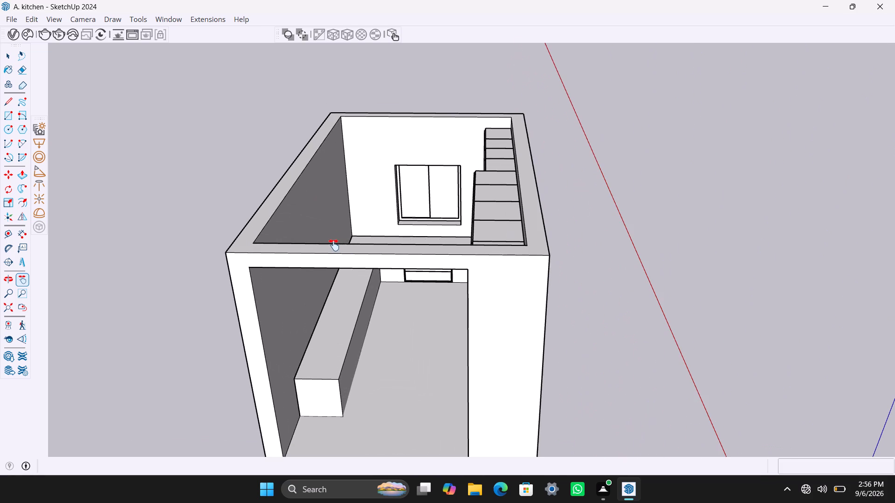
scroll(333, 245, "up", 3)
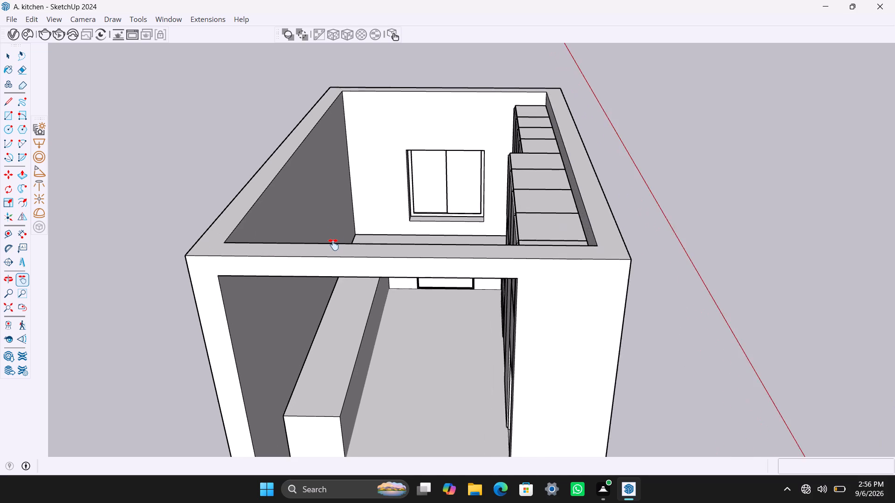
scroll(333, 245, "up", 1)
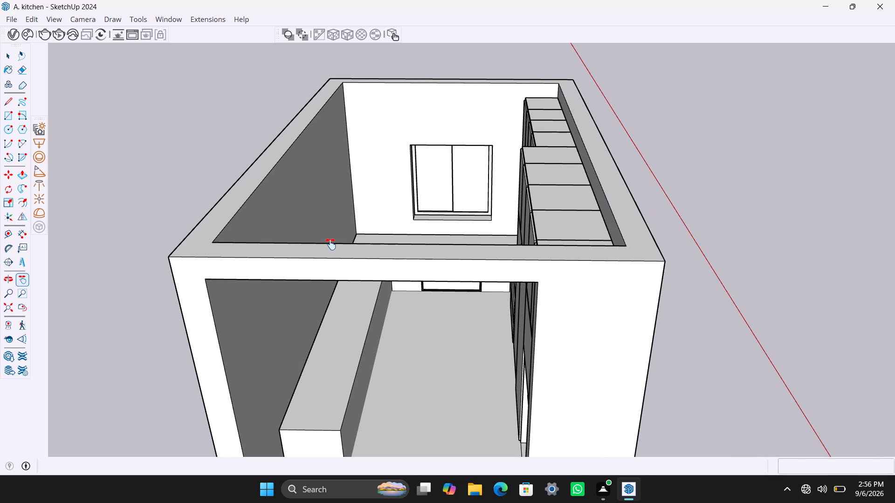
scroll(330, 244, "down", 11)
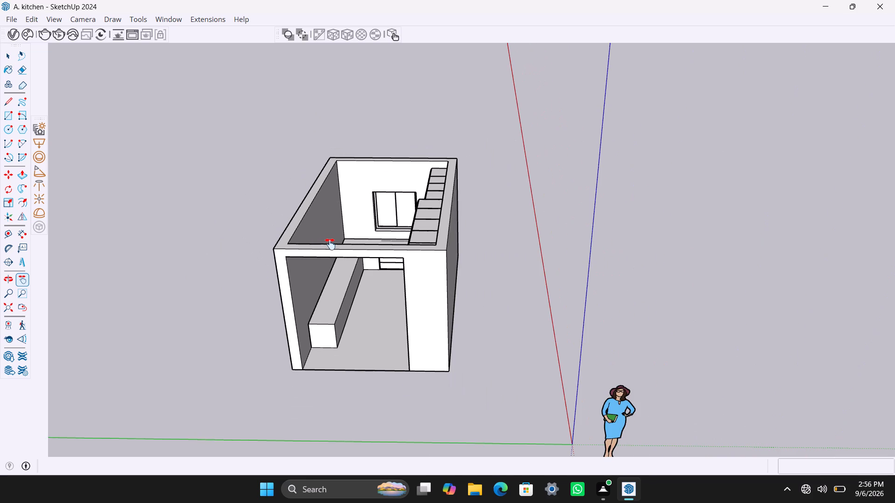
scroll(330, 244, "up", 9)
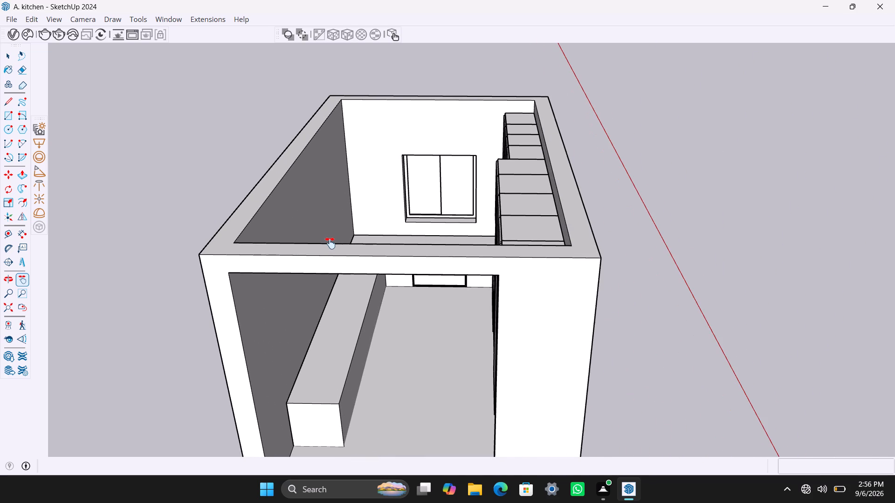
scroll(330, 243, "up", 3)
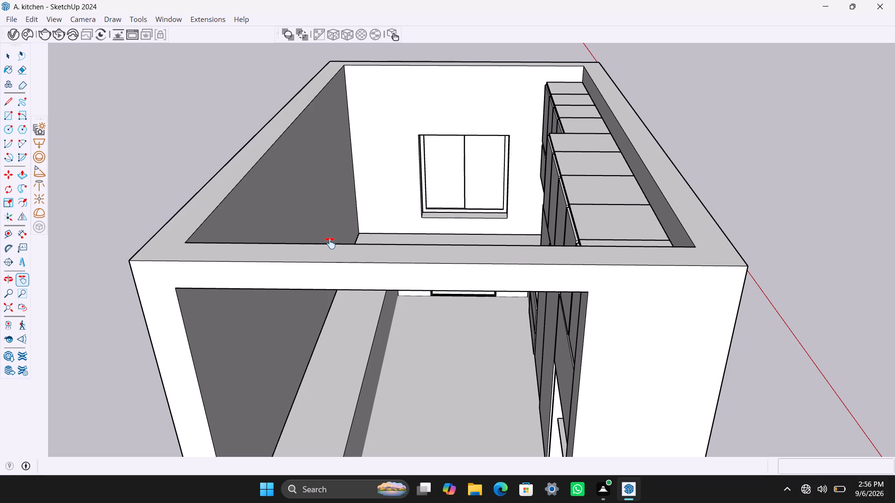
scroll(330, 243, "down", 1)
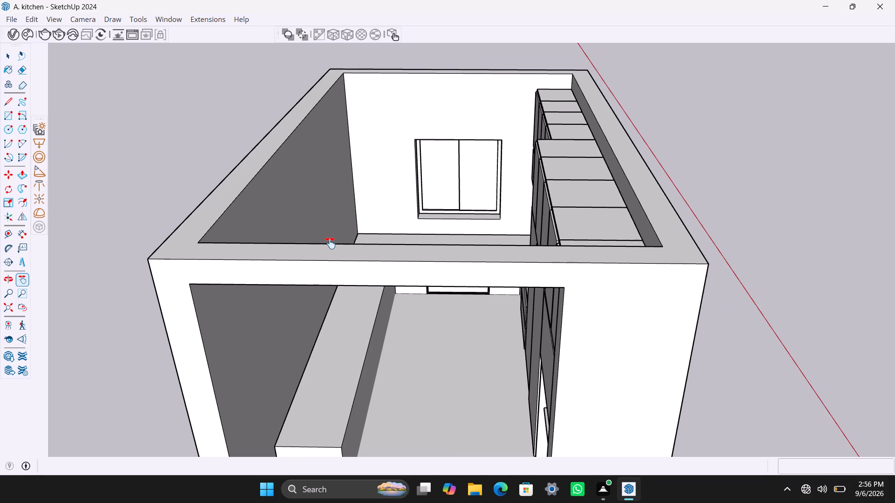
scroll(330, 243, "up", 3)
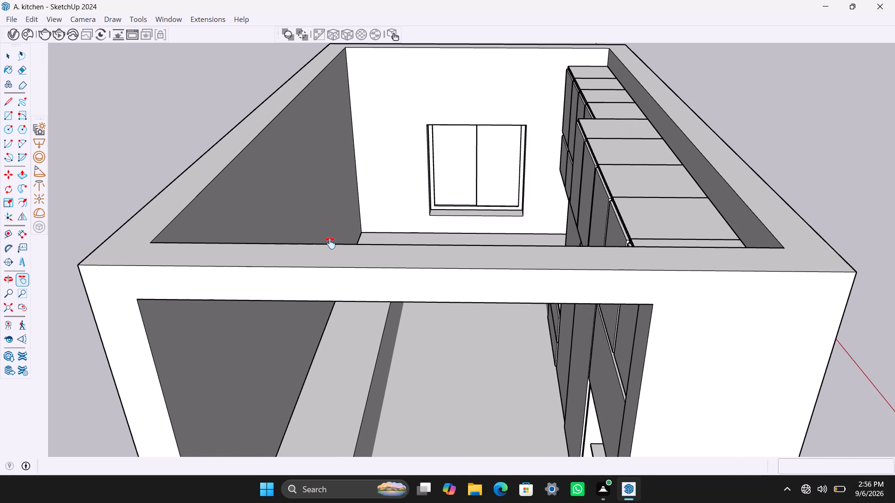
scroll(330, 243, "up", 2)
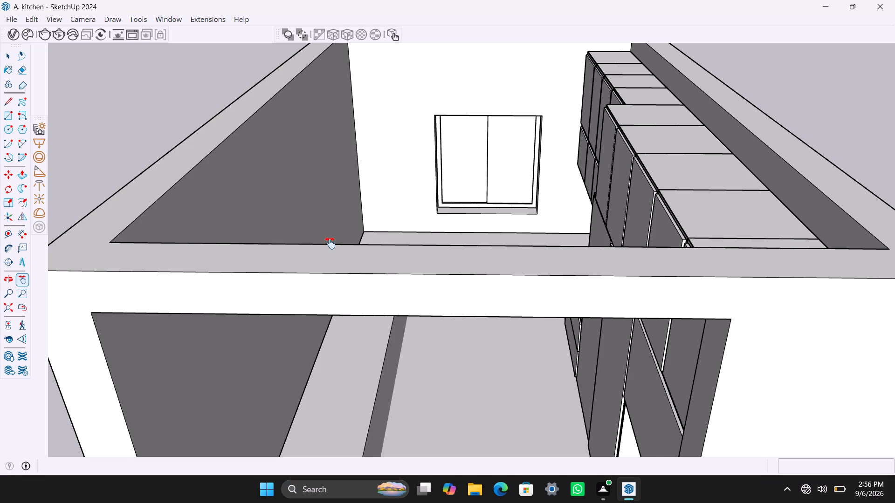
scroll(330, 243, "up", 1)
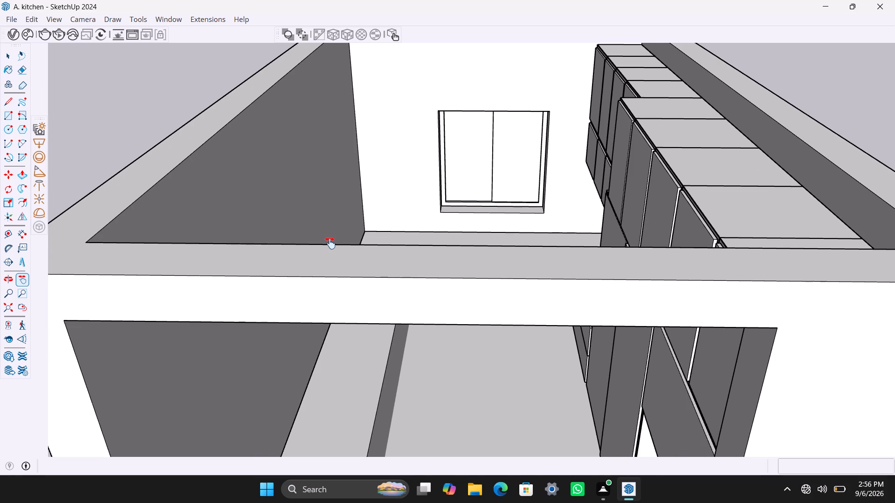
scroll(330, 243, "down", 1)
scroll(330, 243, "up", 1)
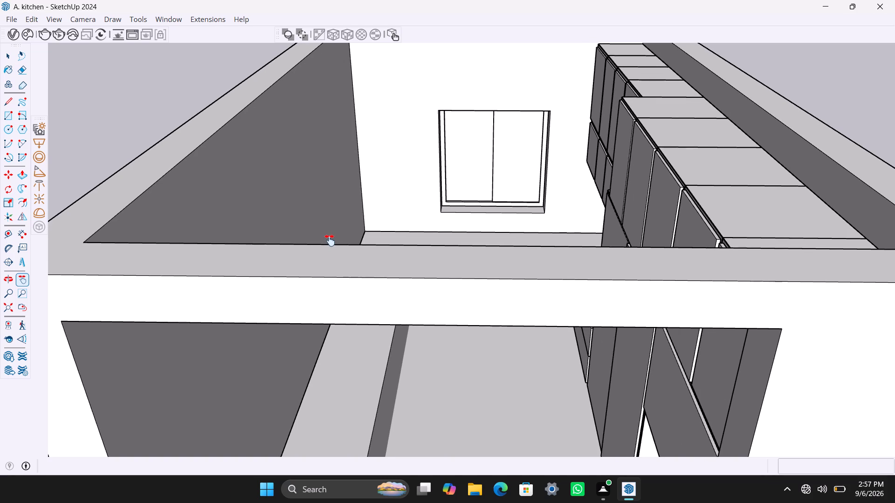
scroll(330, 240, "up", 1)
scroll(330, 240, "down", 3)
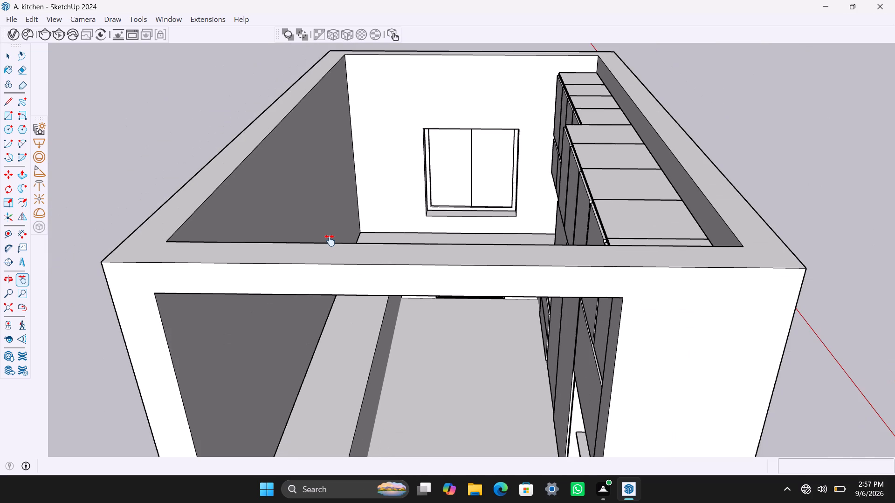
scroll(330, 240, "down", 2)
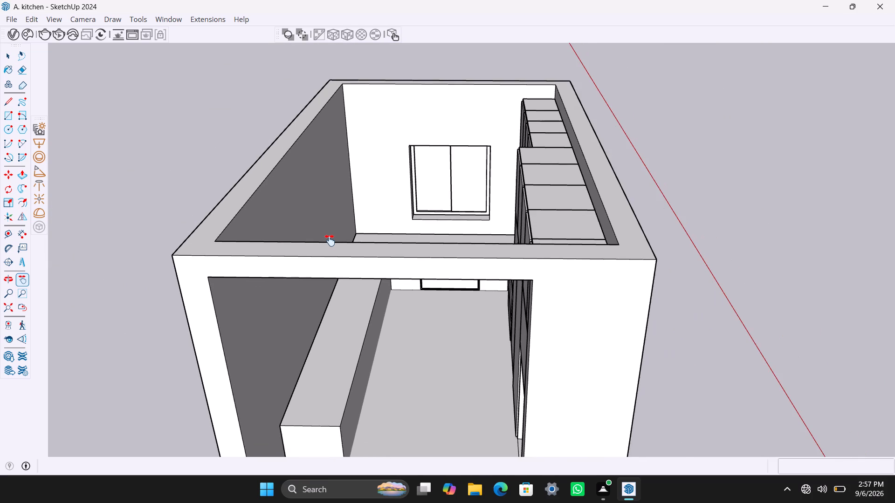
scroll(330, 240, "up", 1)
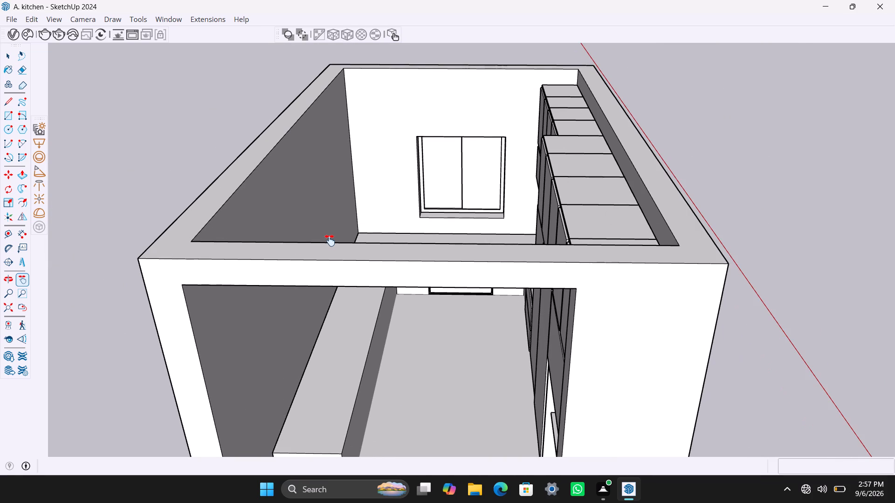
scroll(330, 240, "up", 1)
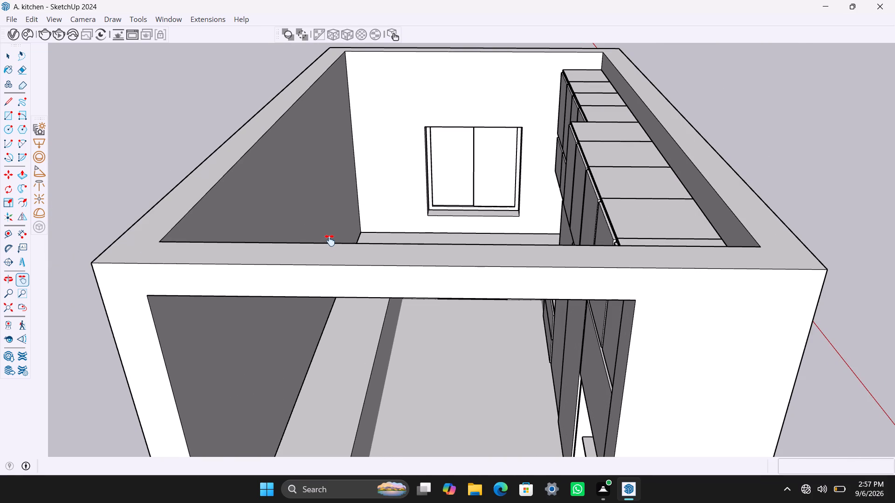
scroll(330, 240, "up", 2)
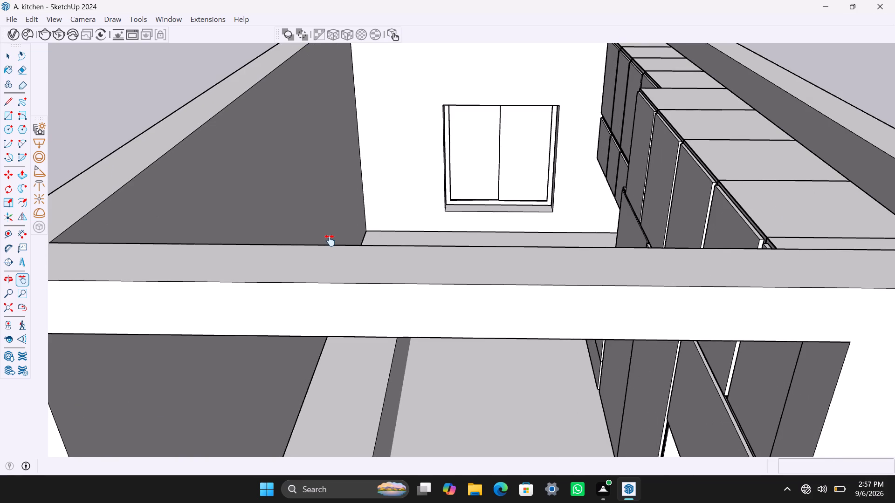
Examine the window wall, counters and drawer unit from above the doorway wall and through the doorway, near and far.
scroll(330, 240, "down", 1)
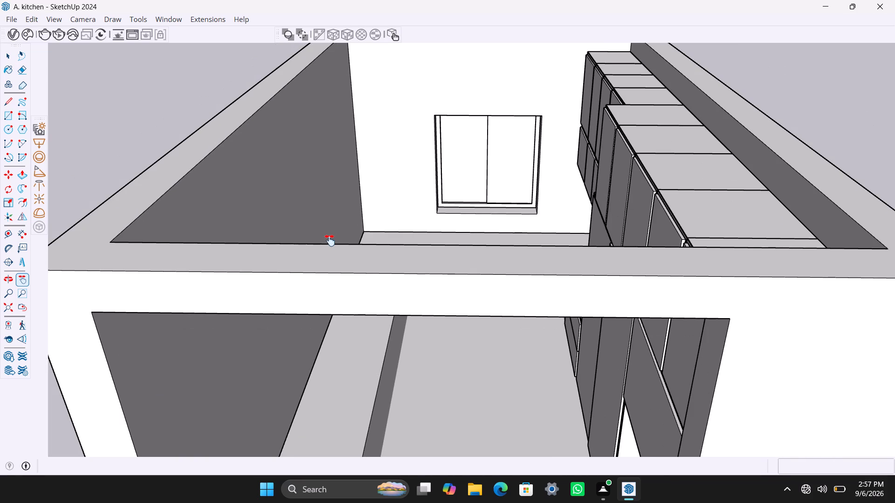
scroll(329, 239, "up", 1)
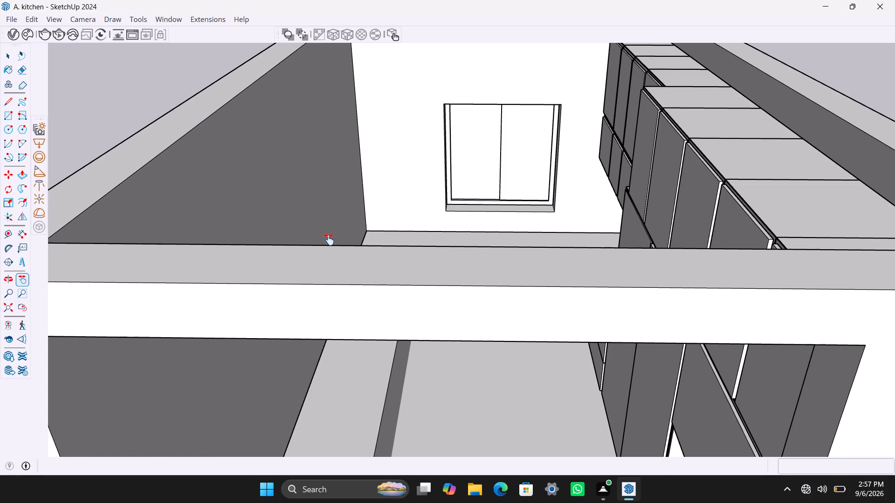
scroll(337, 258, "down", 5)
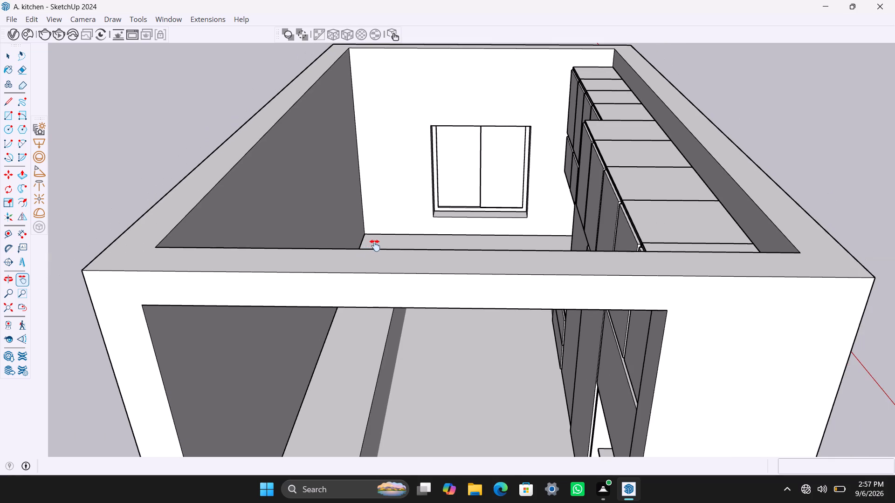
middle_click_drag(373, 245, 392, 158)
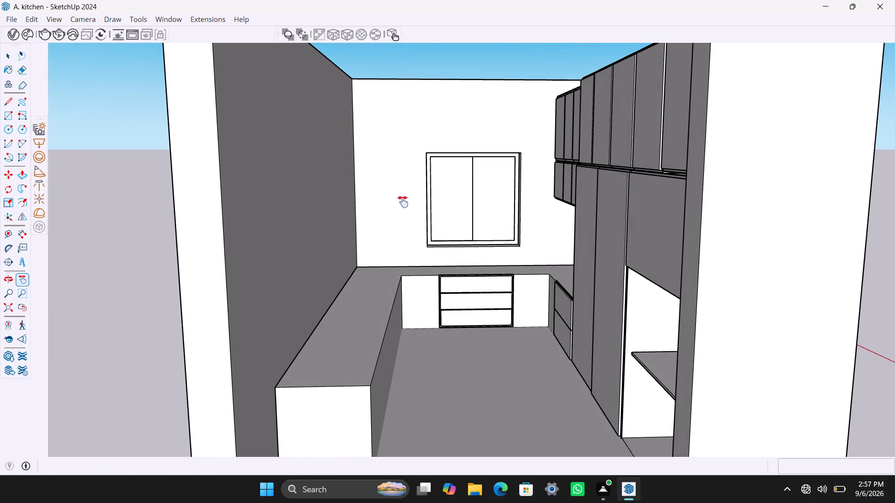
scroll(420, 204, "down", 6)
scroll(452, 196, "up", 8)
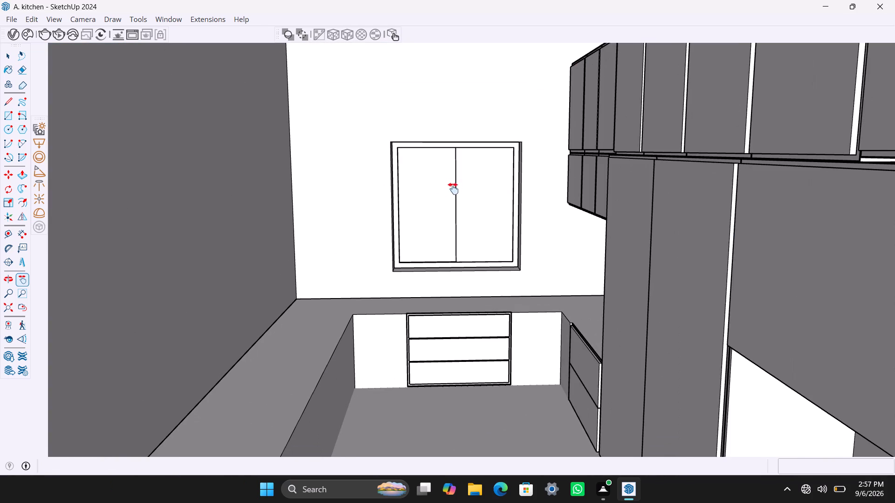
scroll(449, 173, "down", 2)
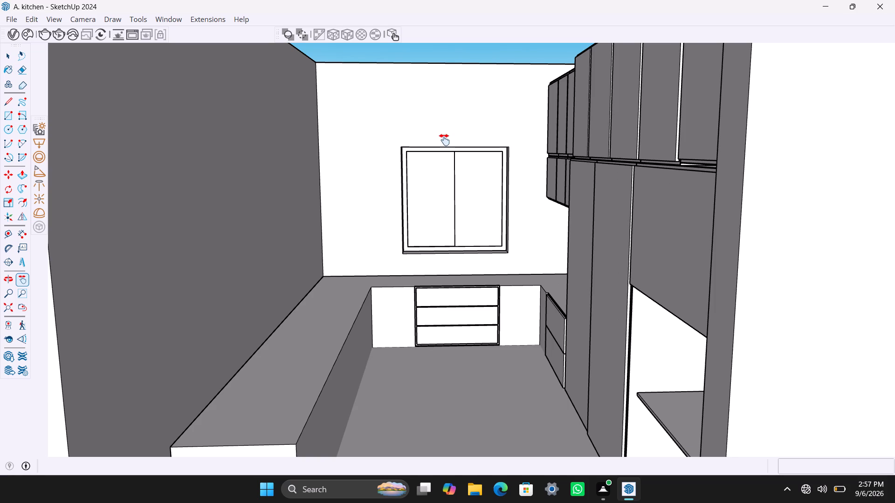
scroll(444, 140, "down", 5)
scroll(444, 139, "up", 5)
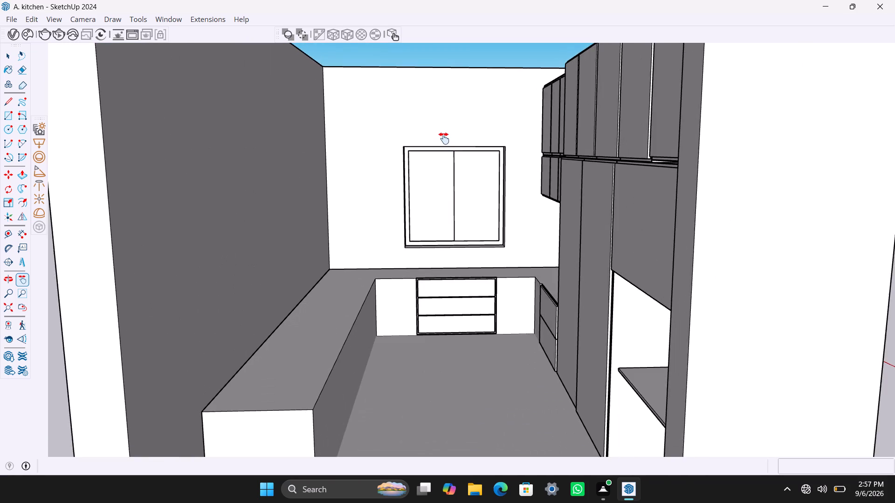
scroll(444, 138, "up", 2)
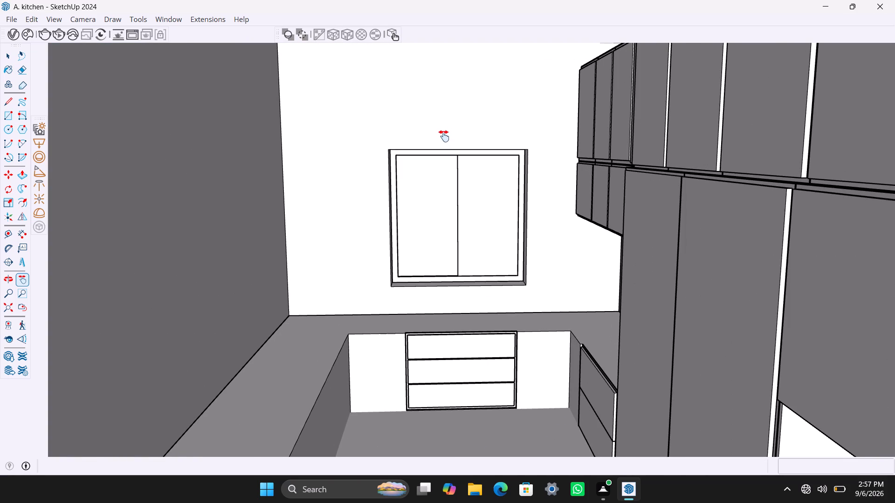
scroll(443, 136, "down", 6)
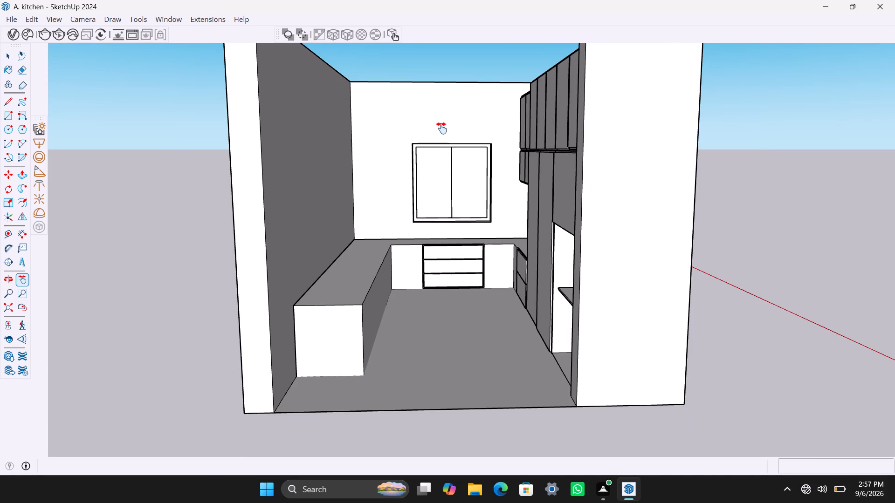
scroll(441, 128, "down", 3)
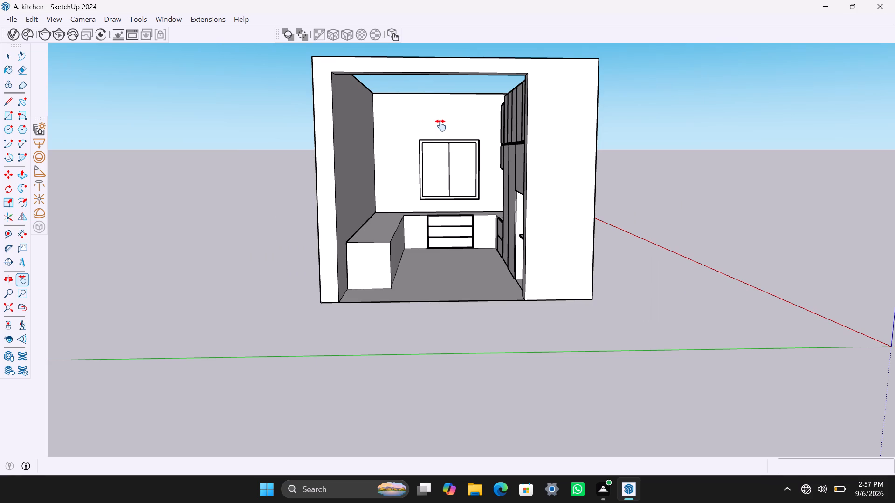
scroll(441, 125, "down", 4)
scroll(441, 125, "up", 13)
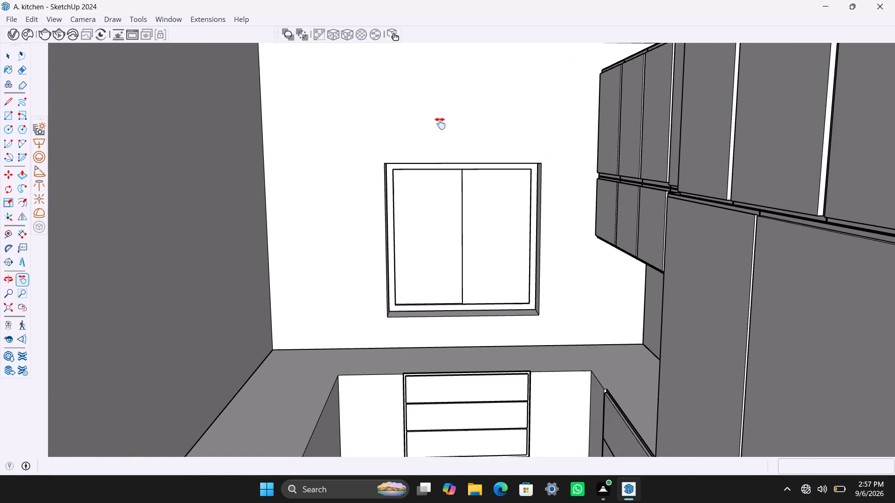
Examine the window wall, wall cabinets, tall cabinets and open shelf niche from angled and lower viewpoints at the doorway.
middle_click(440, 122)
scroll(442, 118, "down", 3)
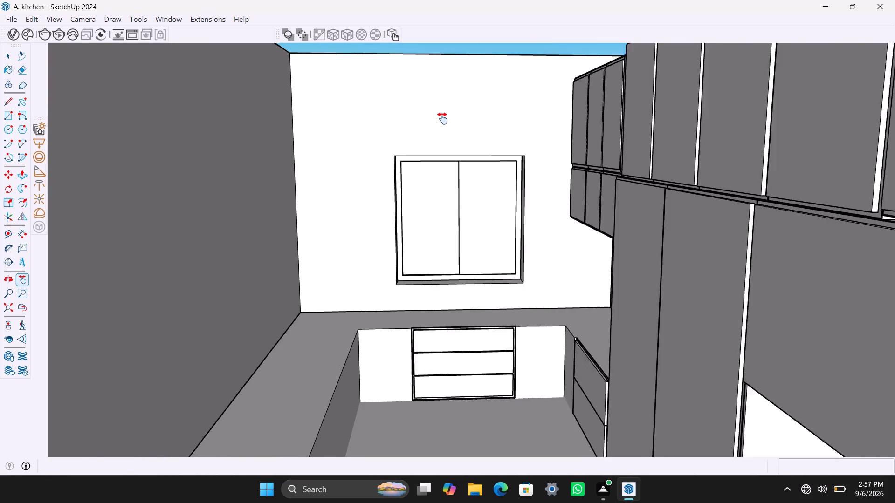
scroll(442, 118, "down", 1)
middle_click_drag(441, 115, 470, 111)
scroll(471, 109, "up", 3)
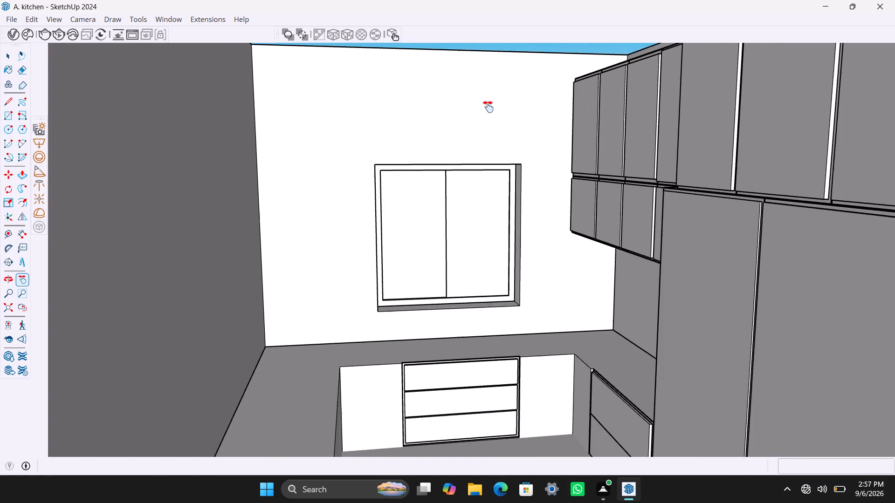
scroll(488, 106, "up", 2)
middle_click_drag(488, 106, 490, 84)
scroll(491, 86, "down", 5)
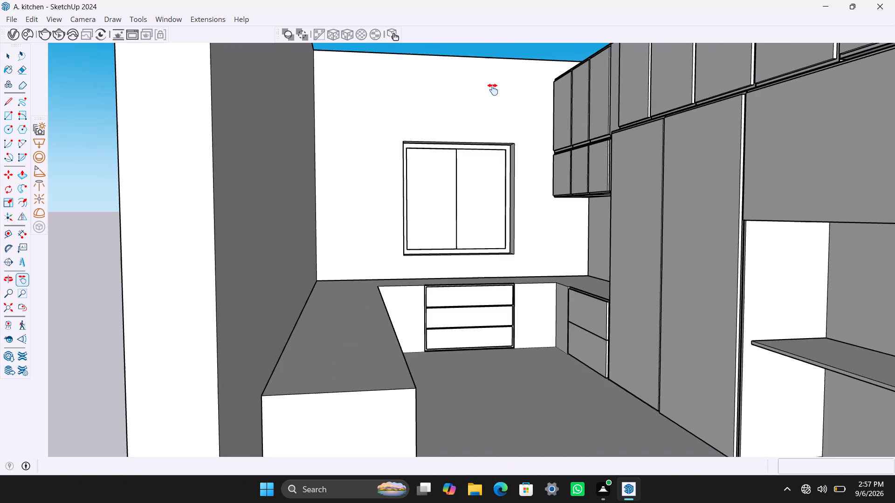
scroll(496, 92, "down", 2)
middle_click_drag(495, 92, 489, 81)
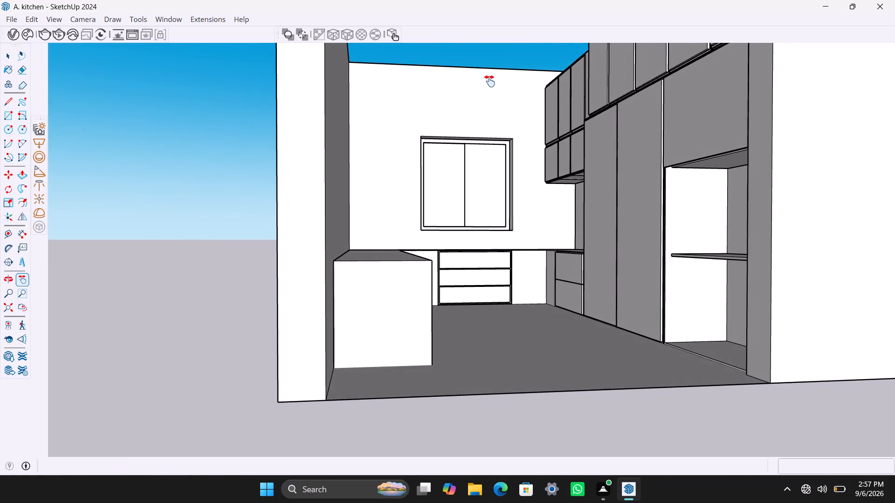
scroll(490, 81, "up", 4)
scroll(512, 86, "down", 7)
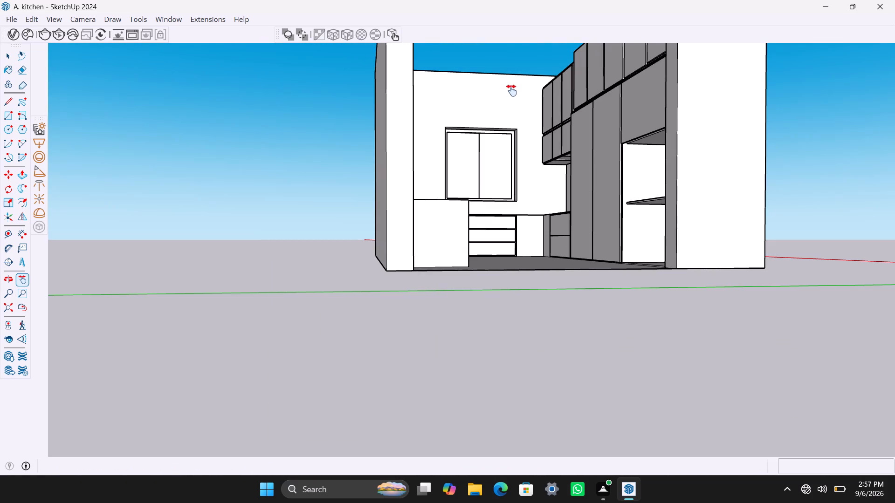
Examine the kitchen interior straight through the doorway, comparing the full room with close views of the window and cabinets.
middle_click_drag(507, 98, 479, 180, "shift")
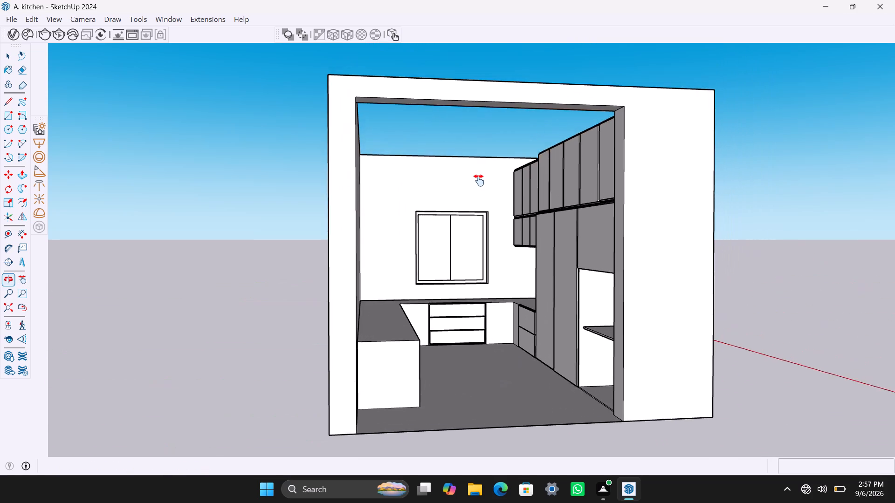
scroll(478, 177, "up", 7)
scroll(483, 165, "down", 13)
scroll(473, 205, "up", 4)
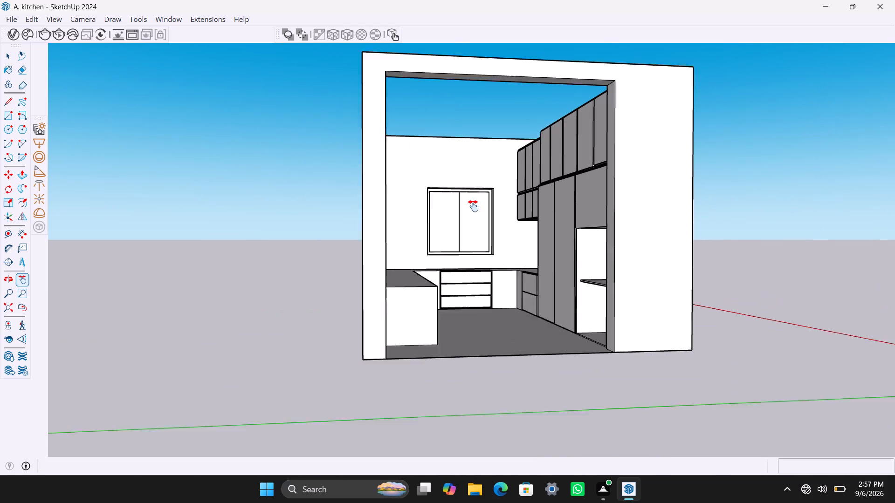
scroll(468, 211, "up", 2)
middle_click_drag(468, 207, 455, 211)
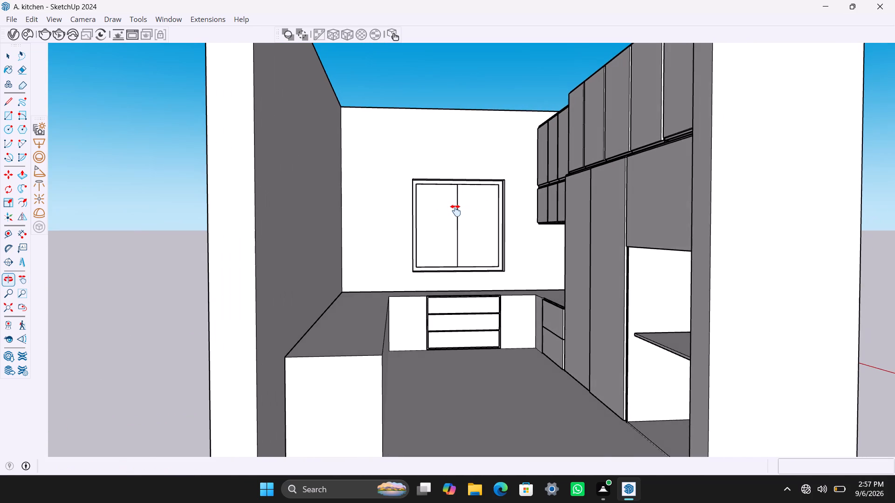
scroll(454, 203, "up", 6)
scroll(452, 178, "down", 6)
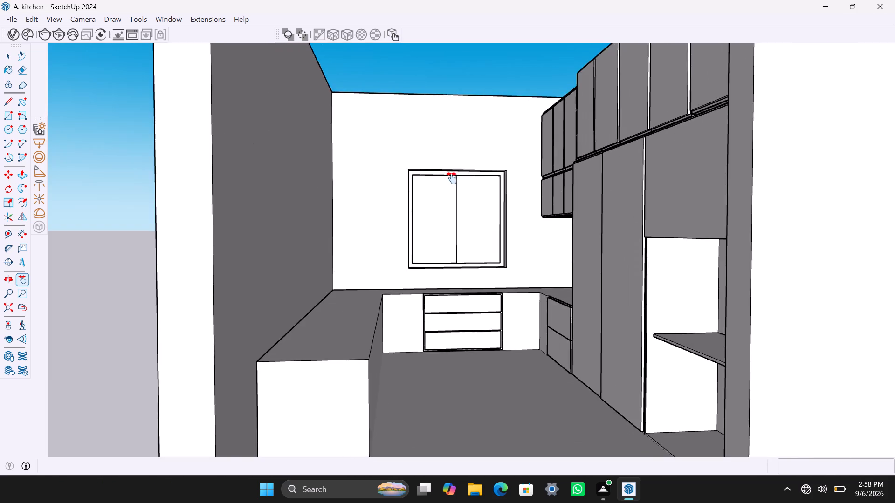
scroll(452, 178, "down", 2)
scroll(452, 177, "up", 6)
scroll(451, 175, "down", 5)
scroll(450, 175, "up", 5)
scroll(450, 173, "down", 8)
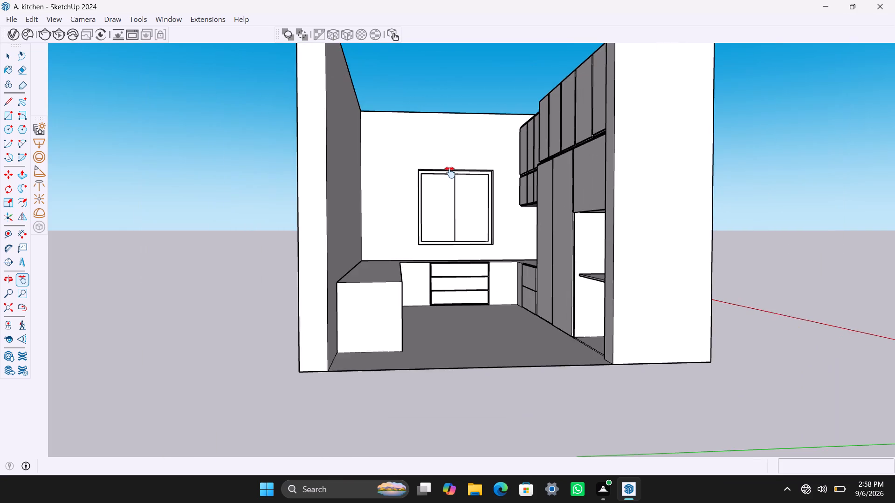
scroll(451, 160, "down", 6)
scroll(451, 160, "up", 11)
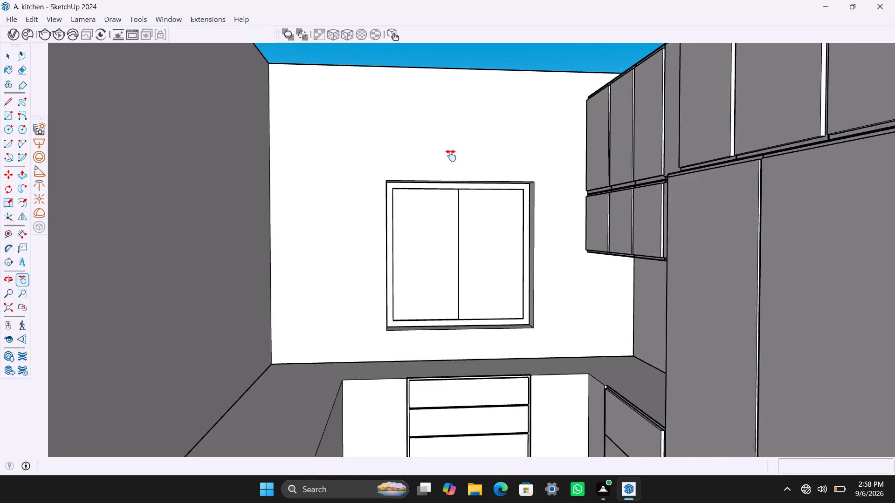
scroll(451, 156, "up", 4)
scroll(451, 155, "down", 9)
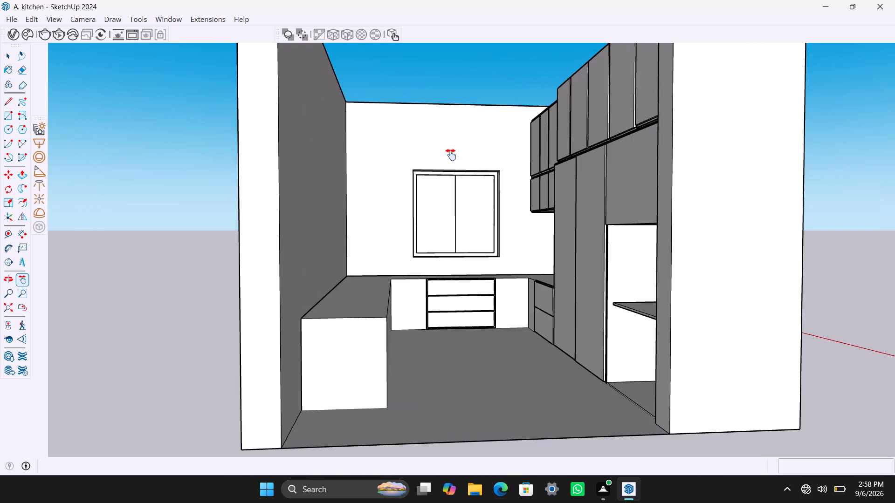
scroll(451, 155, "down", 1)
scroll(451, 150, "up", 5)
scroll(451, 150, "down", 2)
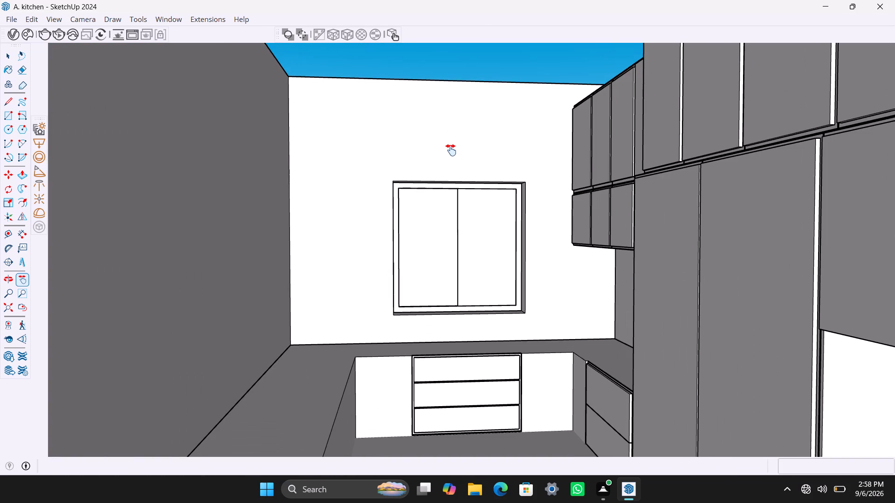
scroll(451, 150, "down", 1)
scroll(451, 150, "up", 4)
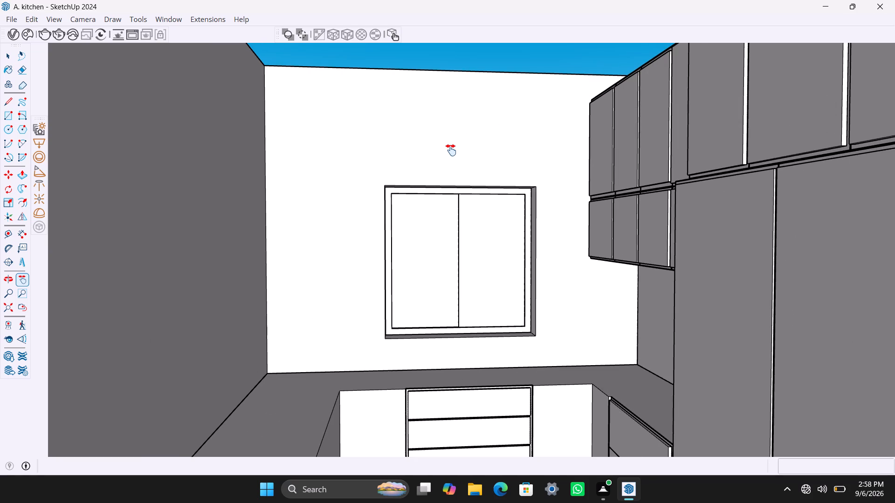
scroll(451, 150, "down", 6)
scroll(451, 150, "up", 5)
scroll(451, 150, "down", 12)
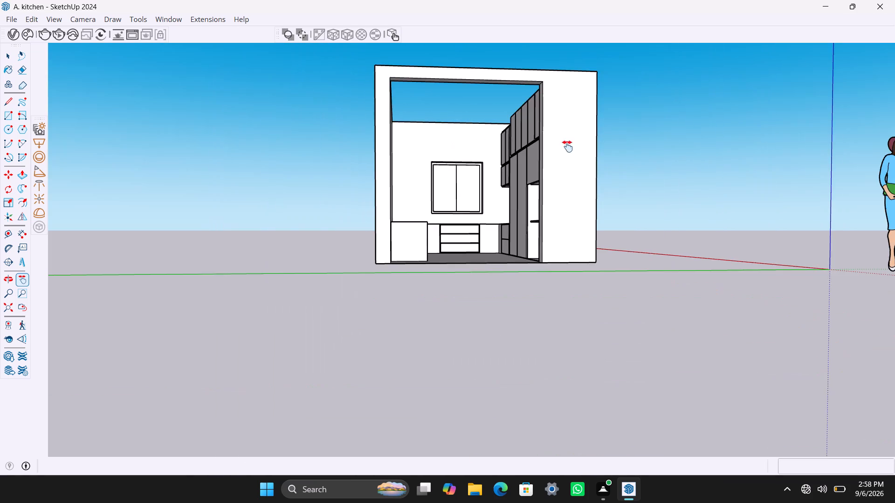
Examine the whole kitchen room from above, looking over its open top, counter, cabinet tops and outer cabinet-side wall.
middle_click_drag(603, 155, 386, 245)
scroll(458, 196, "up", 4)
middle_click_drag(439, 180, 478, 363)
scroll(455, 201, "up", 1)
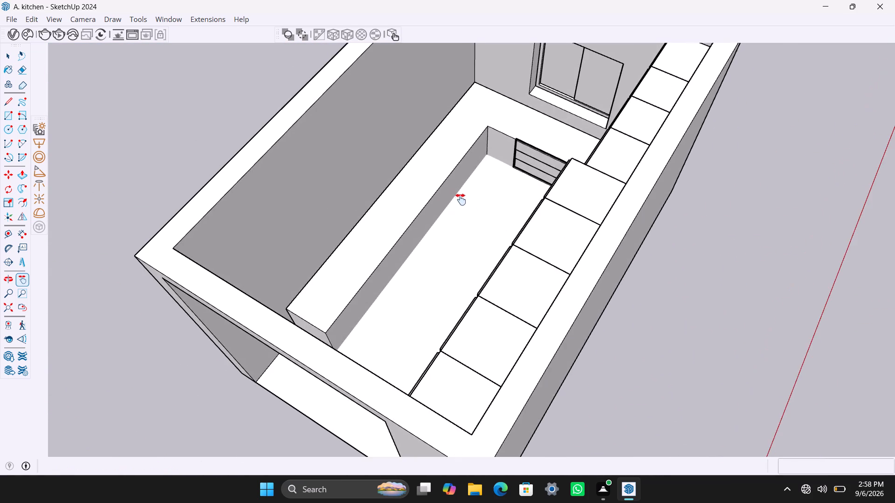
scroll(461, 203, "down", 5)
key("space")
key("space")
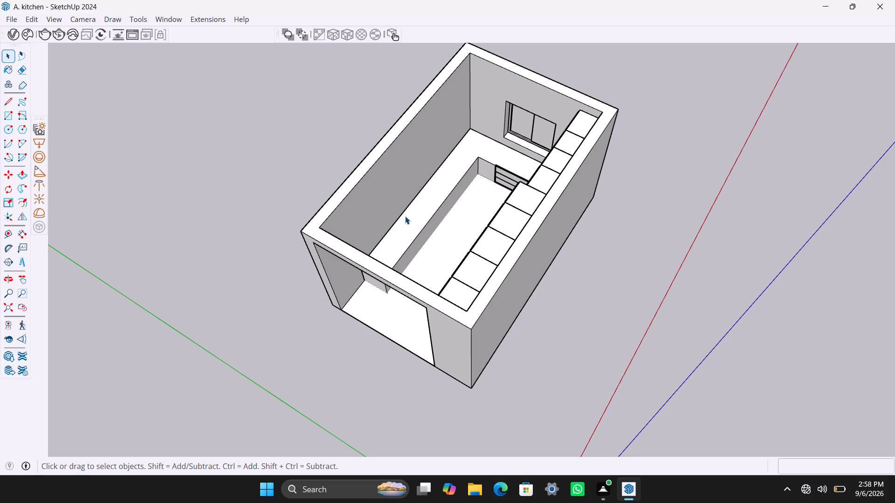
scroll(406, 225, "down", 5)
middle_click_drag(501, 306, 414, 304)
scroll(500, 250, "up", 2)
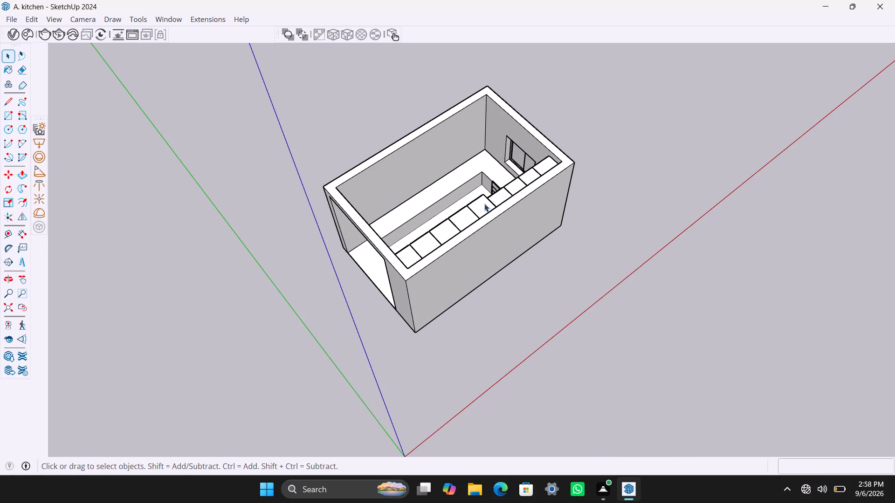
scroll(497, 249, "down", 2)
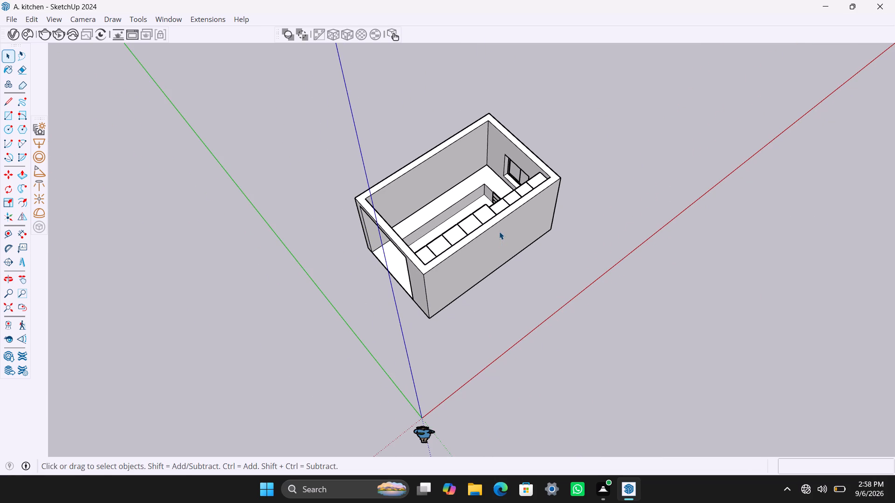
scroll(499, 231, "down", 7)
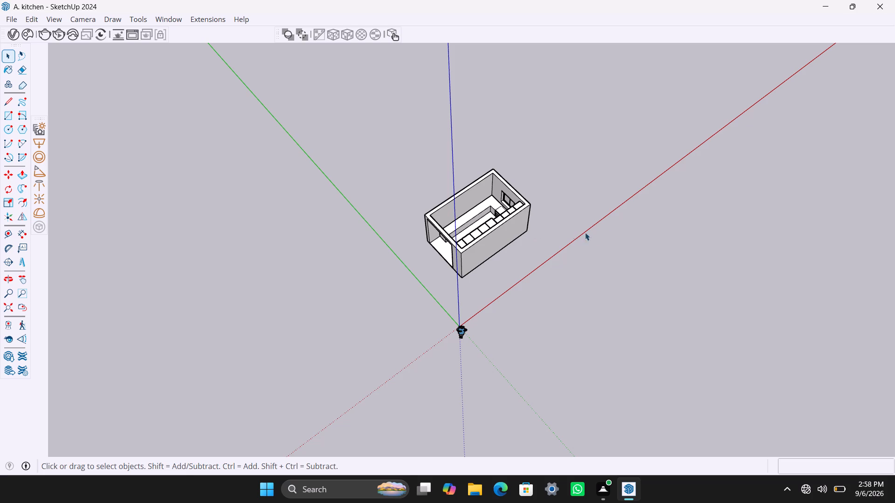
middle_click_drag(608, 235, 547, 260)
scroll(475, 241, "up", 10)
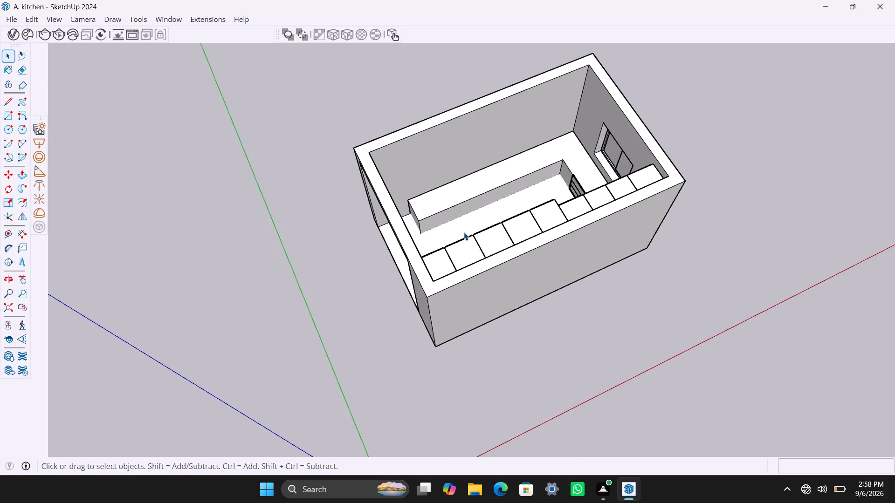
Examine the tall cabinets, wall cabinets, drawers and shelf niche from above the opposite long wall.
middle_click_drag(464, 234, 771, 237)
scroll(516, 241, "down", 6)
scroll(460, 266, "down", 4)
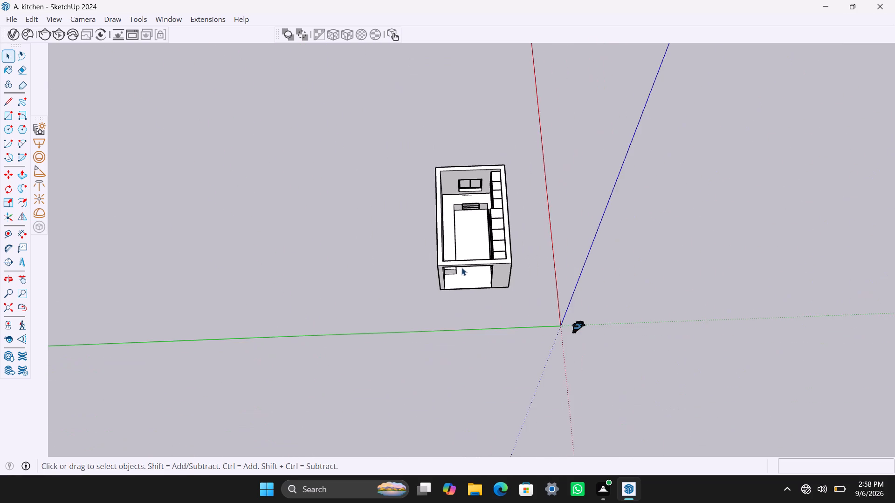
middle_click_drag(464, 272, 700, 279)
scroll(526, 246, "up", 5)
scroll(465, 246, "up", 5)
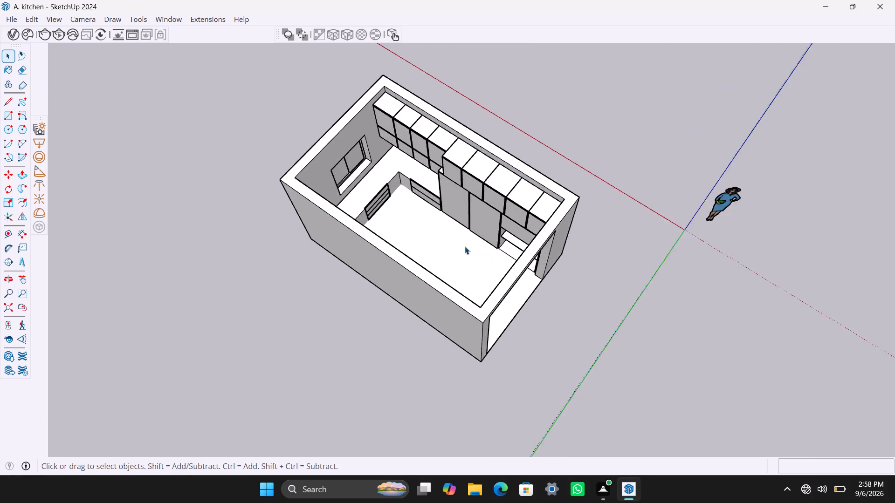
scroll(505, 230, "up", 4)
middle_click_drag(499, 246, 504, 199)
scroll(502, 212, "up", 1)
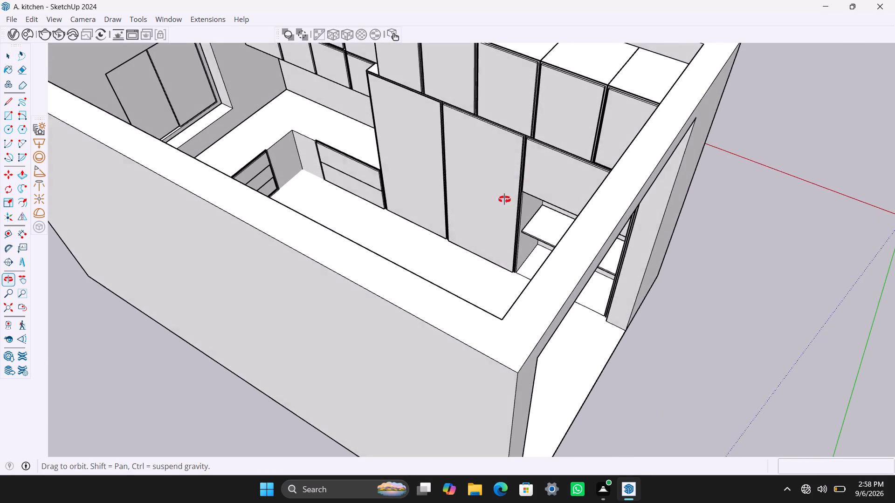
Examine the kitchen from above on several sides, covering the window, drawers, wall cabinet fronts and cabinet tops.
middle_click_drag(504, 199, 78, 245)
scroll(236, 173, "down", 7)
middle_click_drag(433, 175, 134, 205)
scroll(134, 205, "up", 1)
scroll(488, 114, "up", 3)
scroll(502, 106, "down", 5)
middle_click_drag(422, 161, 894, 191)
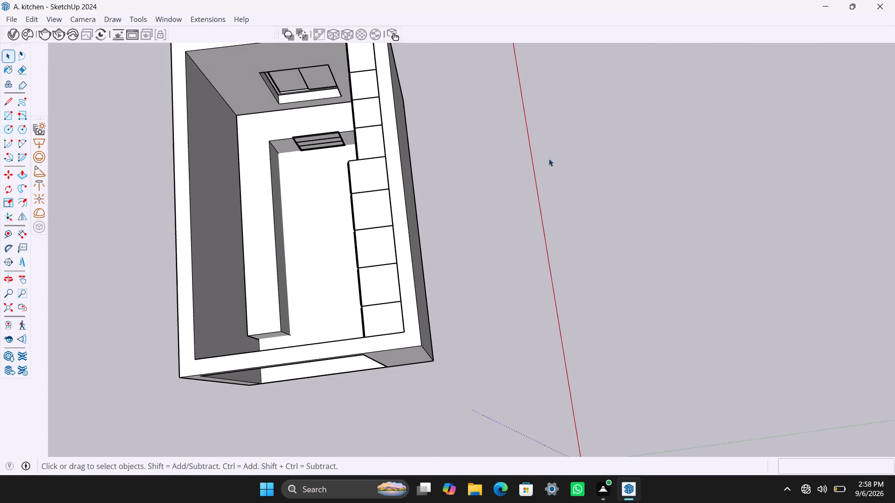
scroll(284, 164, "up", 3)
middle_click_drag(283, 207, 581, 117)
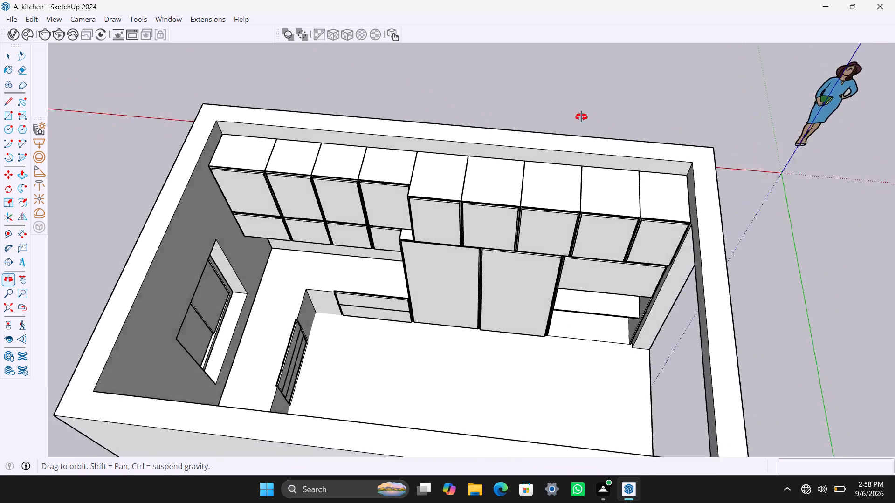
middle_click_drag(581, 117, 131, 148)
scroll(289, 162, "down", 6)
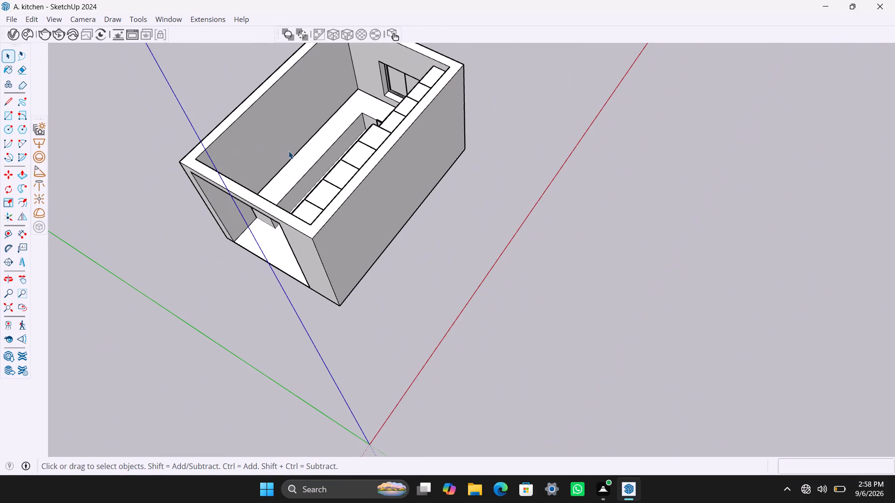
Examine the whole room from above the doorway end, looking over the long counter, bare long wall and cabinet tops.
middle_click_drag(288, 151, 479, 242, "shift")
scroll(466, 194, "up", 4)
scroll(515, 190, "up", 2)
scroll(538, 199, "down", 4)
middle_click_drag(573, 241, 534, 248)
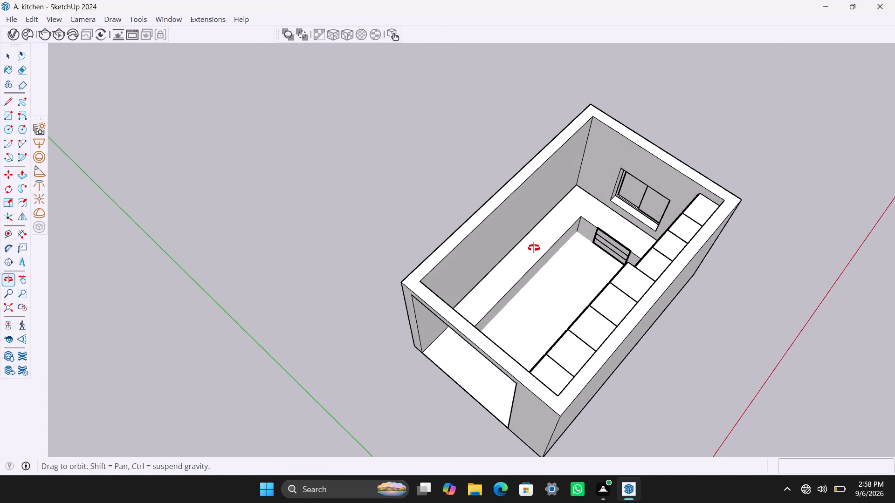
middle_click_drag(534, 248, 536, 248)
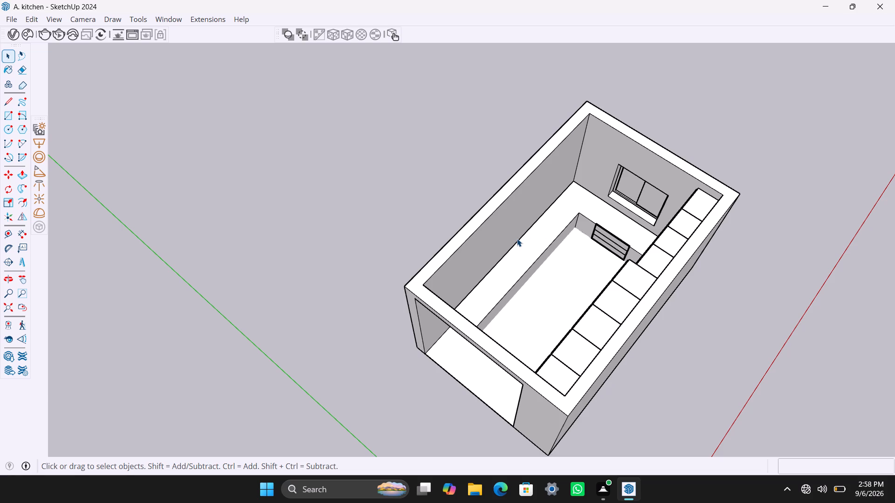
scroll(517, 238, "down", 3)
scroll(517, 237, "up", 2)
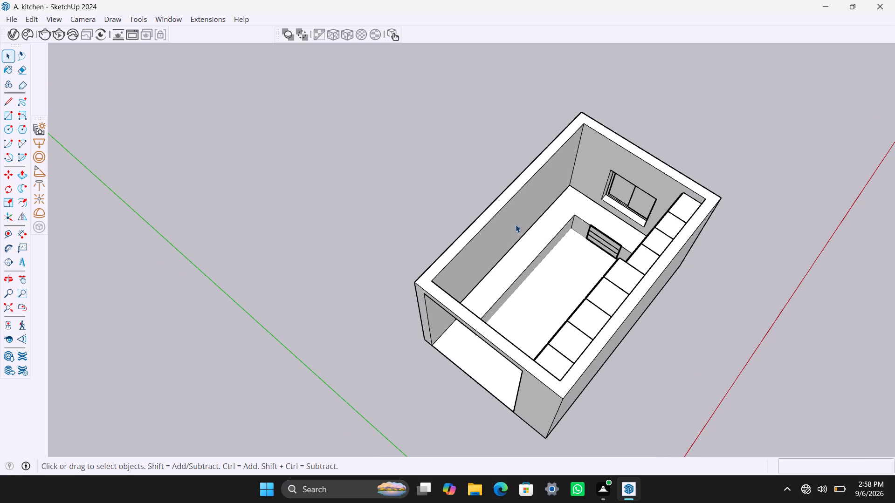
scroll(516, 224, "down", 3)
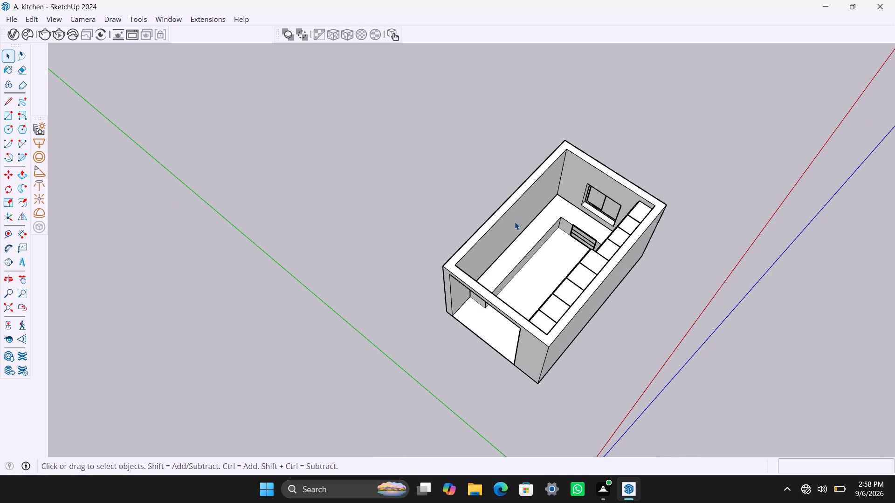
scroll(515, 222, "down", 5)
scroll(515, 222, "up", 2)
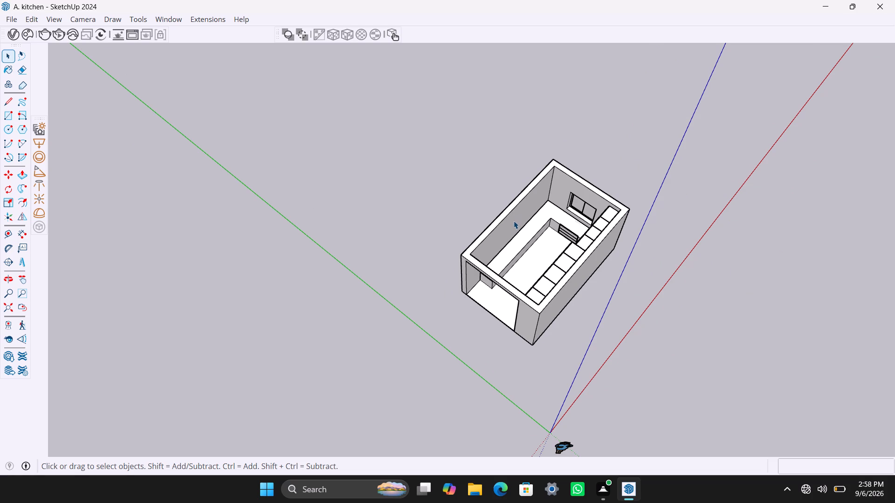
scroll(513, 220, "up", 4)
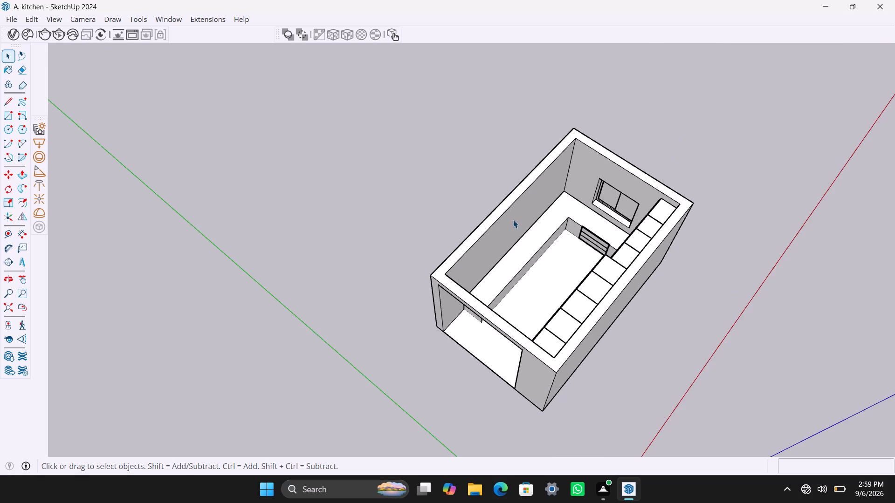
scroll(513, 220, "up", 3)
Examine the window wall, drawer unit and U-shaped counter layout from above the doorway, comparing near and distant views.
middle_click_drag(513, 220, 696, 229)
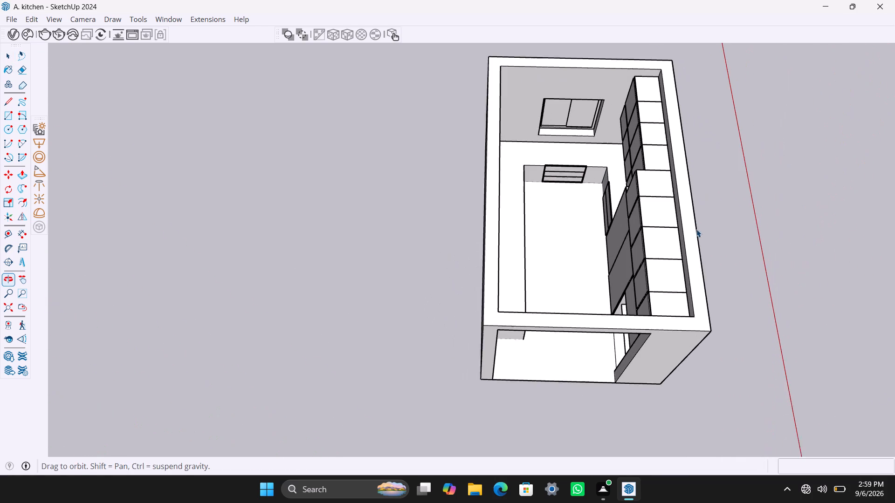
scroll(585, 205, "up", 2)
middle_click_drag(587, 206, 508, 203)
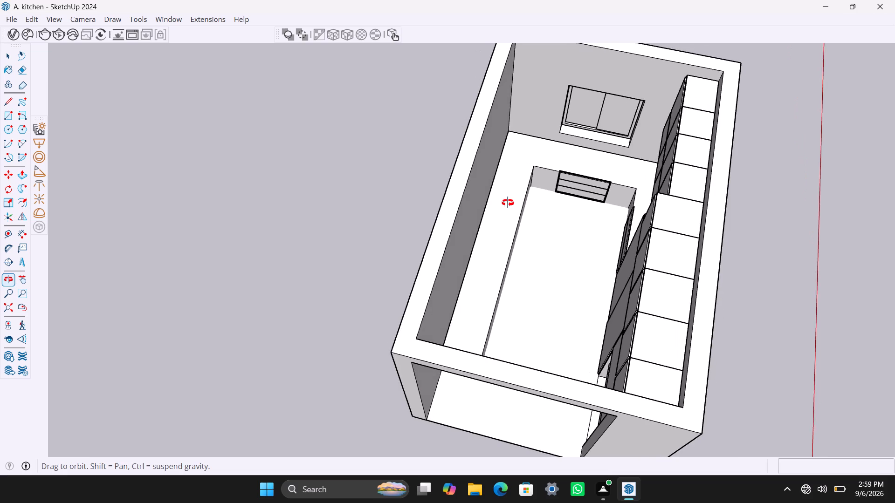
middle_click_drag(508, 203, 496, 203)
scroll(496, 203, "down", 2)
middle_click_drag(511, 201, 473, 202)
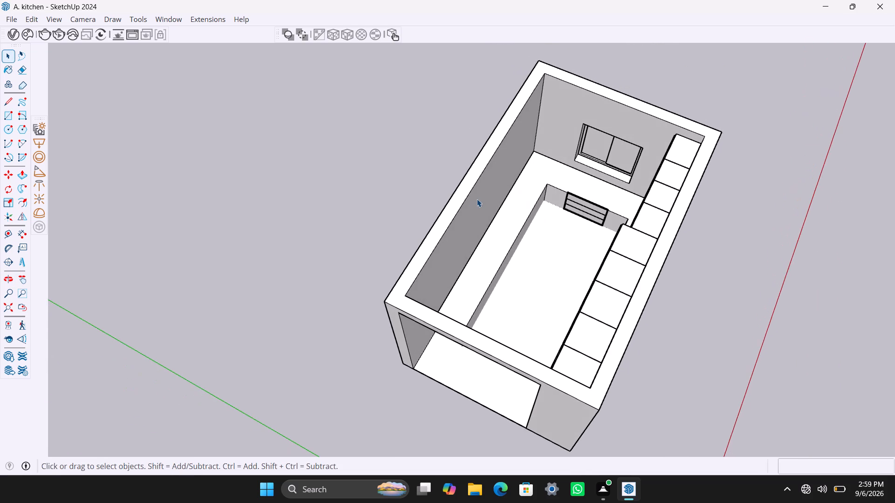
scroll(476, 198, "up", 2)
scroll(479, 195, "down", 3)
scroll(479, 195, "up", 4)
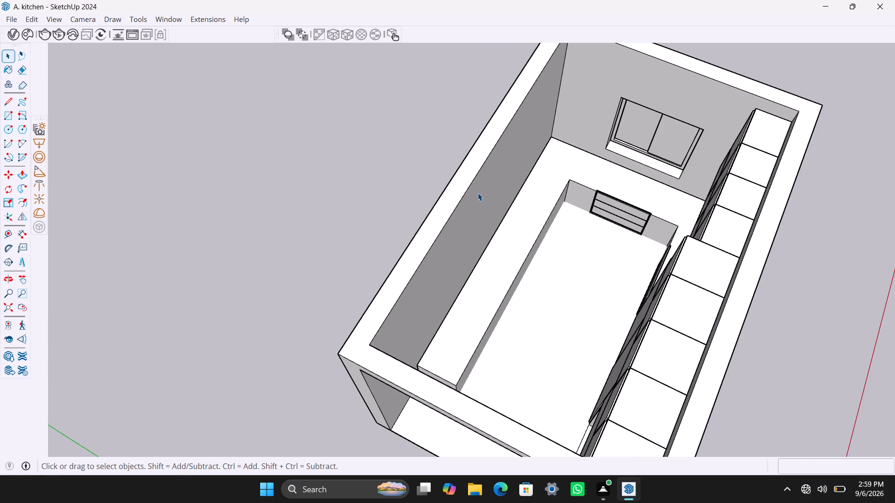
scroll(478, 193, "down", 7)
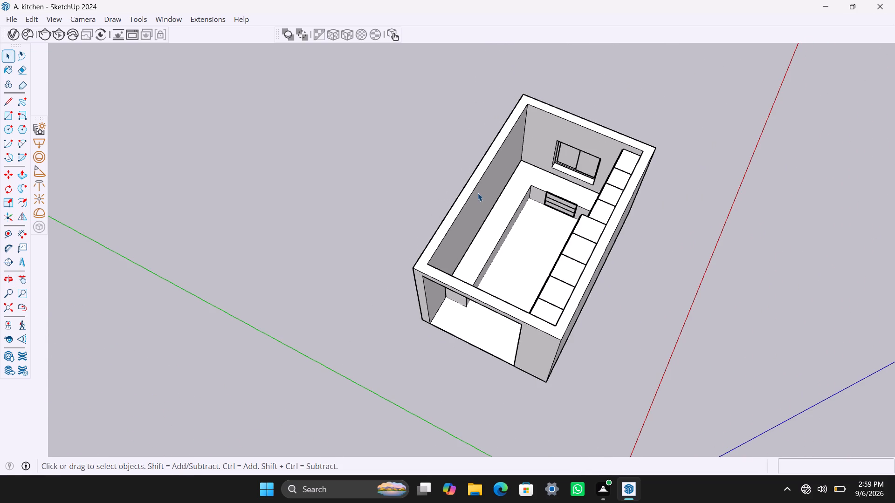
scroll(478, 192, "down", 4)
scroll(478, 192, "up", 4)
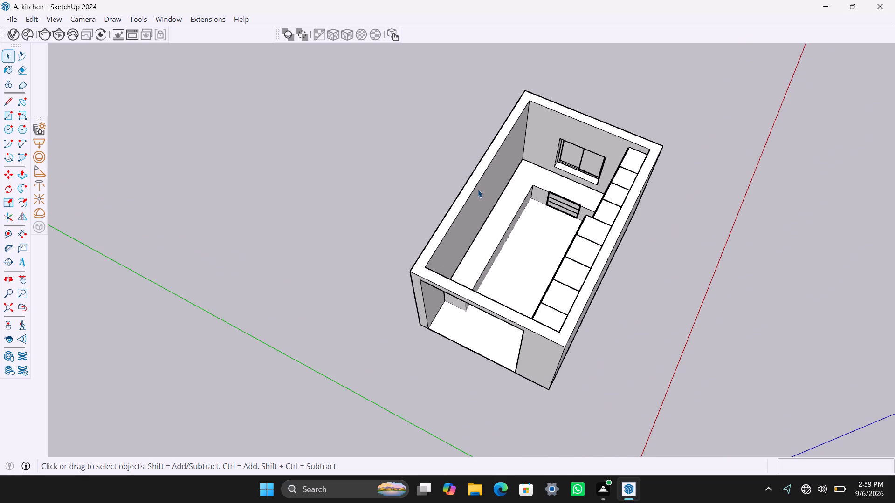
scroll(478, 189, "down", 3)
scroll(478, 188, "up", 2)
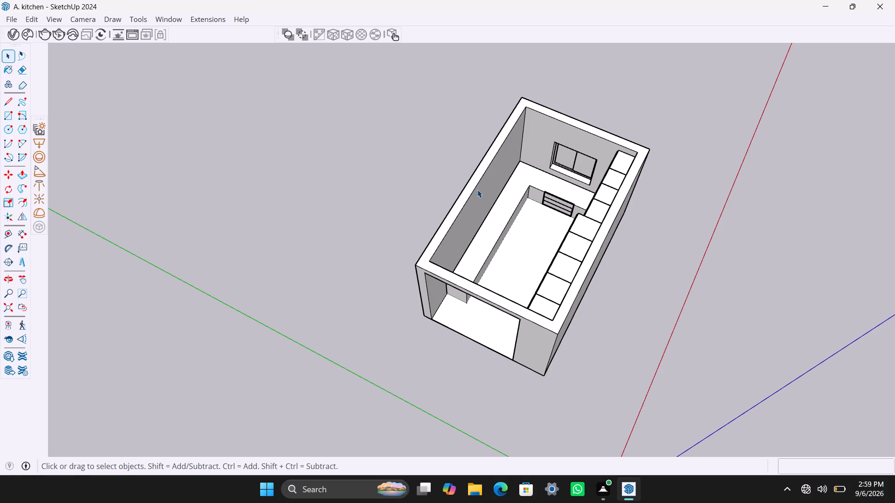
scroll(443, 229, "down", 2)
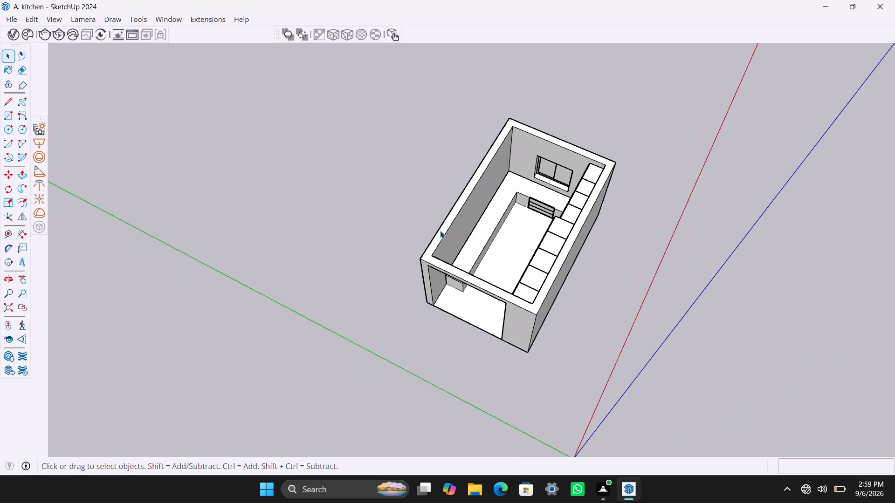
Examine the tall cabinets, wall cabinets and both drawer units from above the doorway corner facing the cabinet wall.
scroll(495, 267, "up", 5)
middle_click_drag(499, 296, 713, 318)
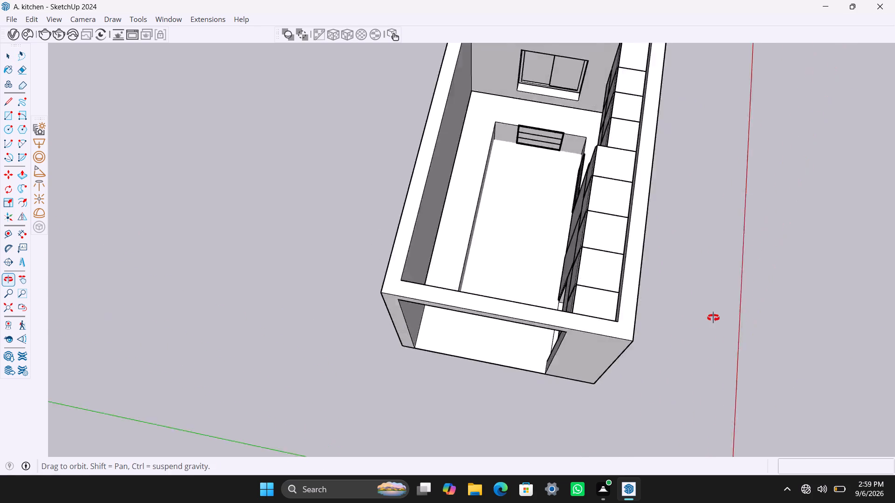
middle_click_drag(713, 318, 738, 300)
scroll(595, 272, "up", 2)
scroll(592, 268, "down", 3)
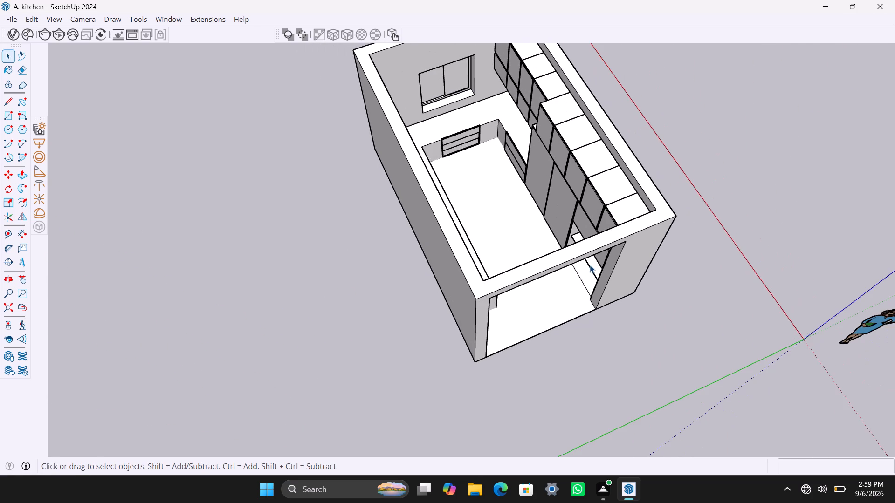
scroll(589, 264, "down", 2)
middle_click_drag(585, 263, 560, 264)
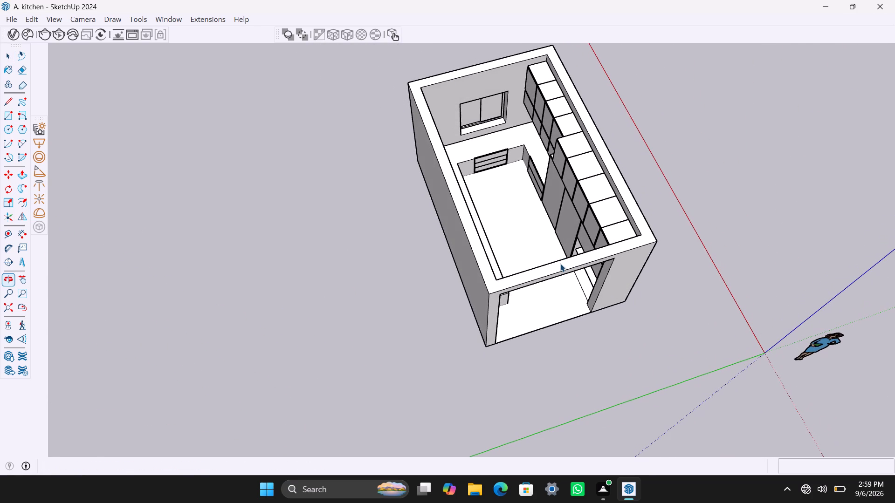
scroll(552, 254, "down", 2)
scroll(514, 215, "up", 4)
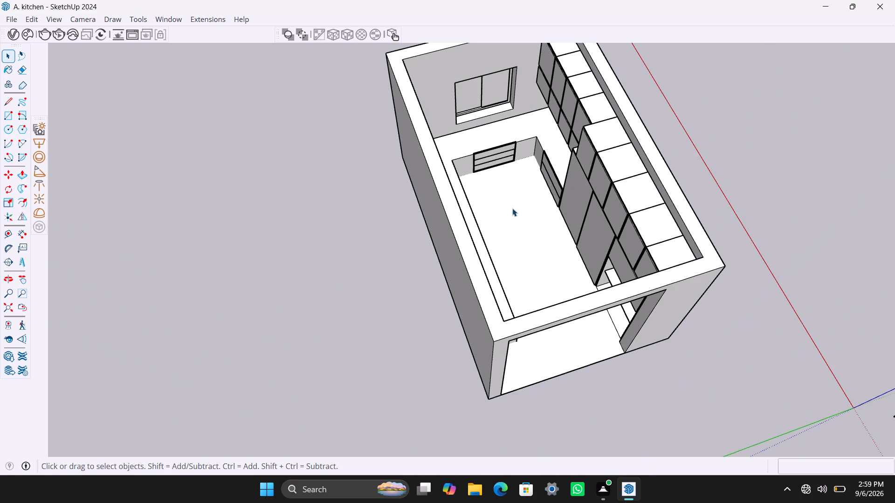
middle_click_drag(511, 208, 491, 260, "shift")
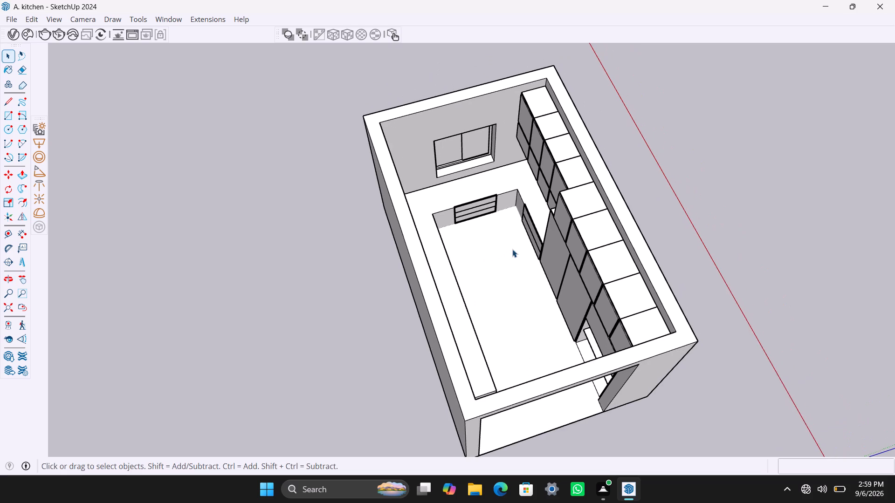
scroll(513, 249, "up", 2)
middle_click_drag(520, 272, 551, 270)
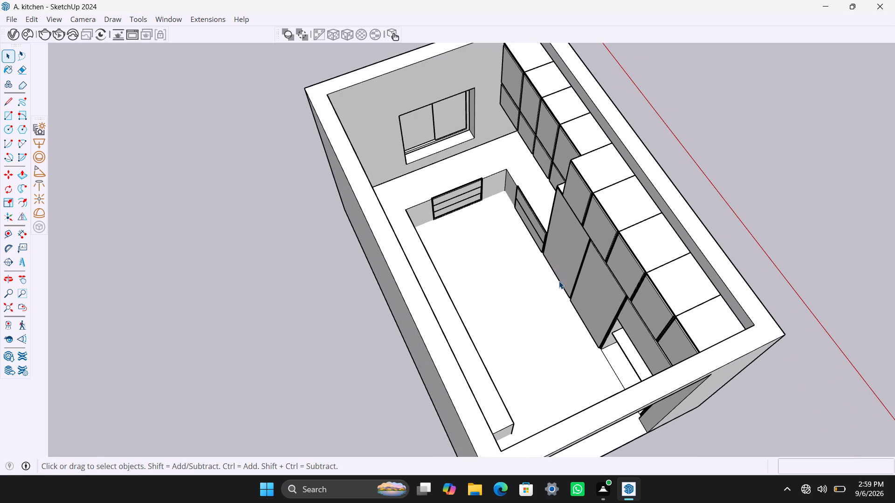
scroll(559, 281, "up", 1)
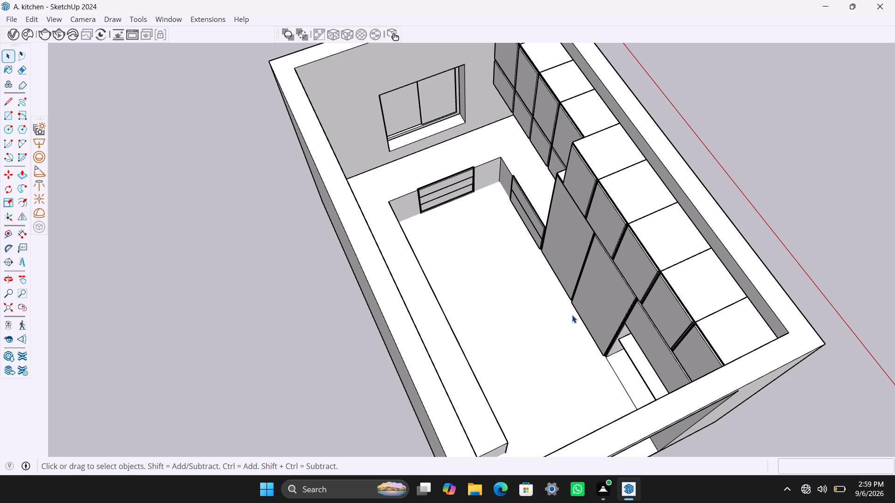
scroll(576, 312, "up", 2)
scroll(575, 314, "down", 5)
middle_click_drag(571, 314, 569, 313)
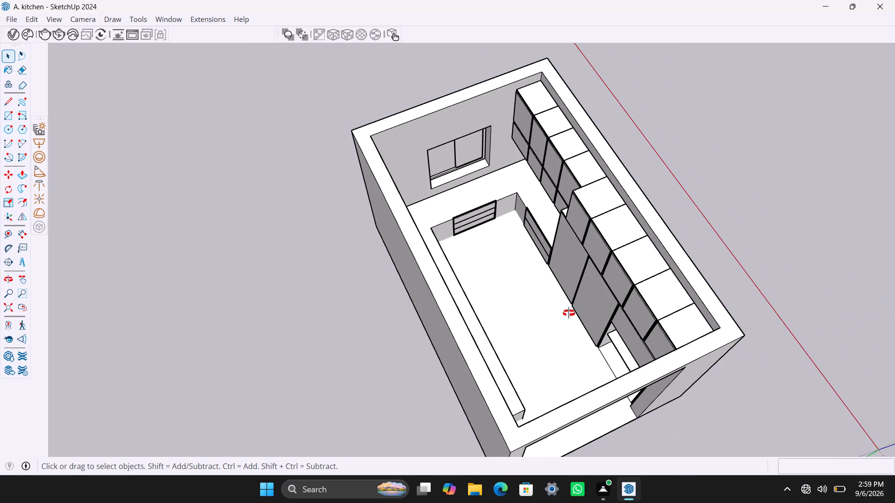
middle_click_drag(569, 313, 511, 275)
middle_click_drag(586, 280, 673, 284)
Examine the floor area, drawers, tall cabinets and shelf niche up close, and the full room from a lower overhead angle.
scroll(604, 307, "up", 1)
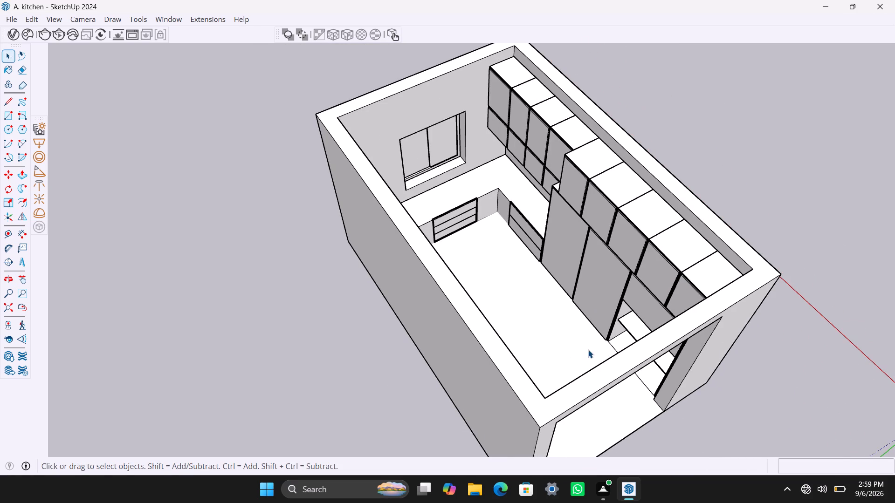
scroll(587, 340, "down", 3)
scroll(588, 340, "up", 5)
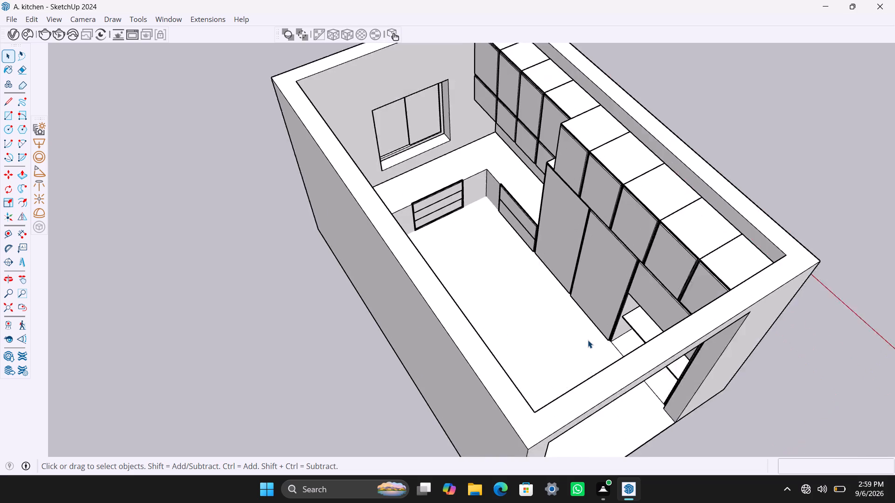
scroll(588, 340, "up", 7)
scroll(588, 340, "down", 2)
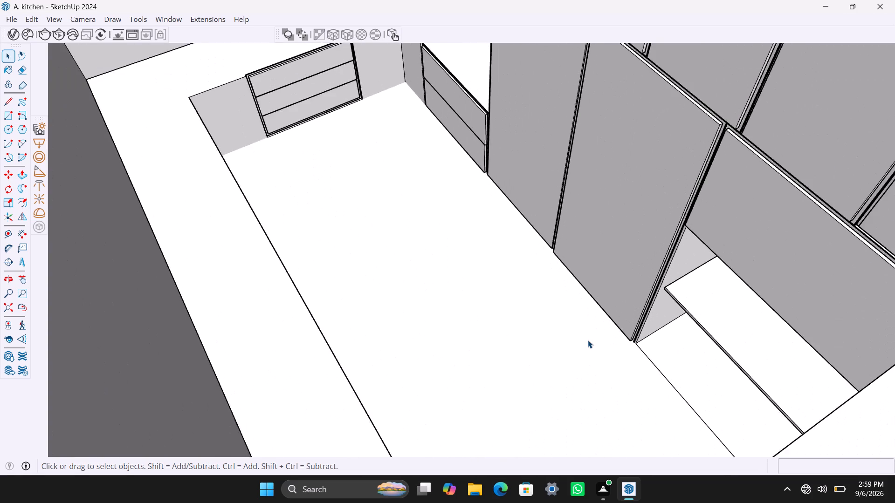
scroll(588, 340, "down", 10)
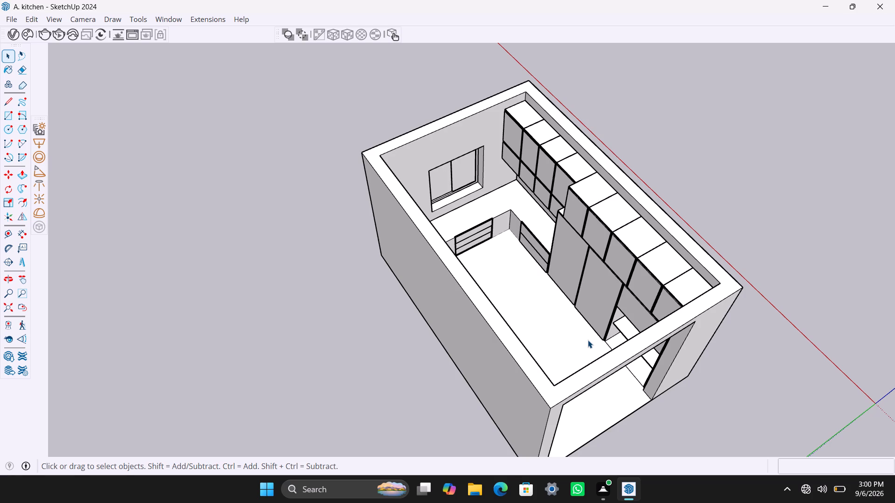
scroll(588, 340, "up", 4)
scroll(588, 340, "down", 5)
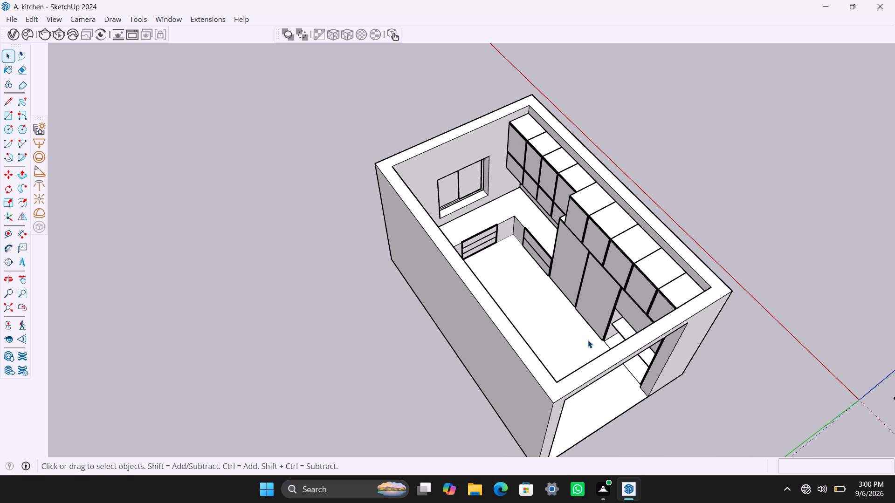
scroll(588, 340, "down", 7)
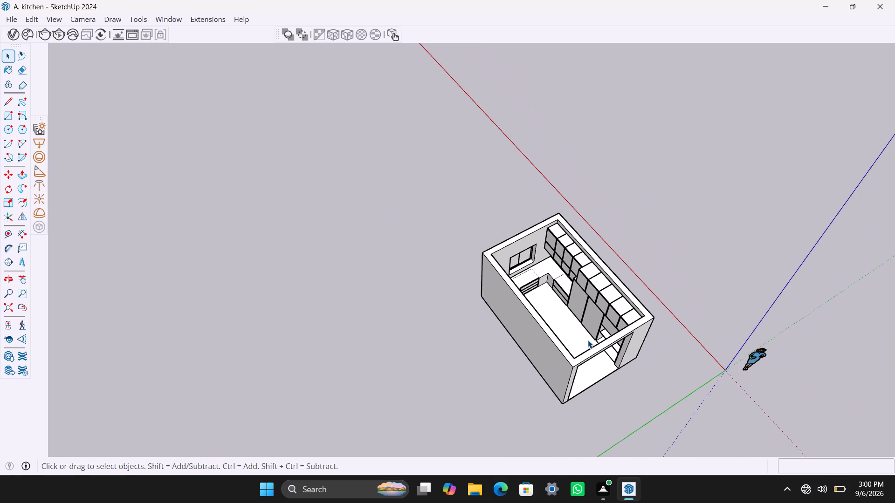
scroll(588, 340, "up", 6)
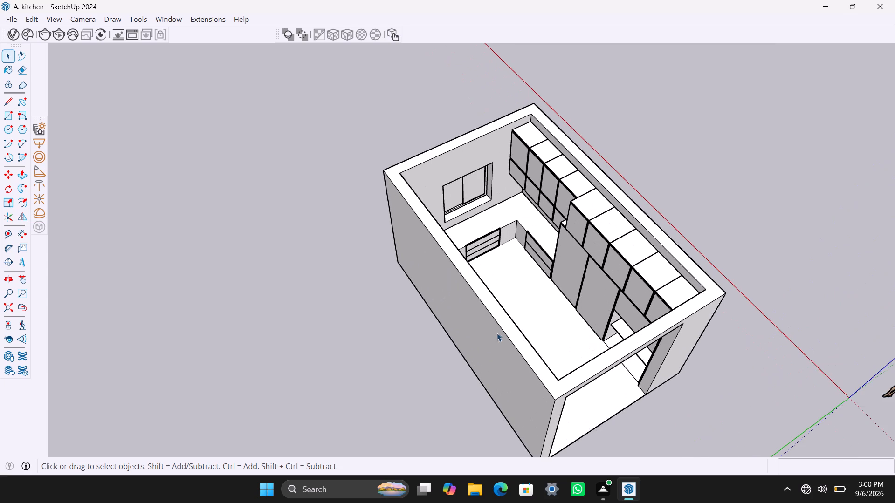
scroll(416, 390, "down", 2)
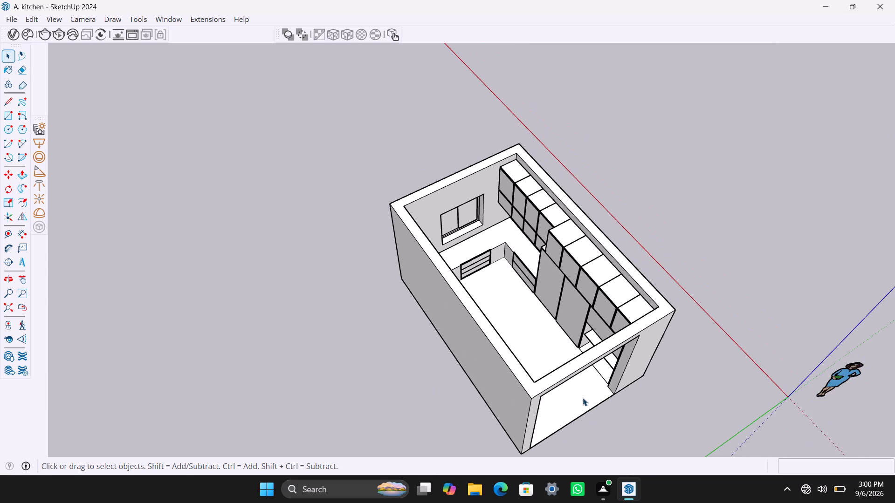
middle_click_drag(579, 398, 627, 351)
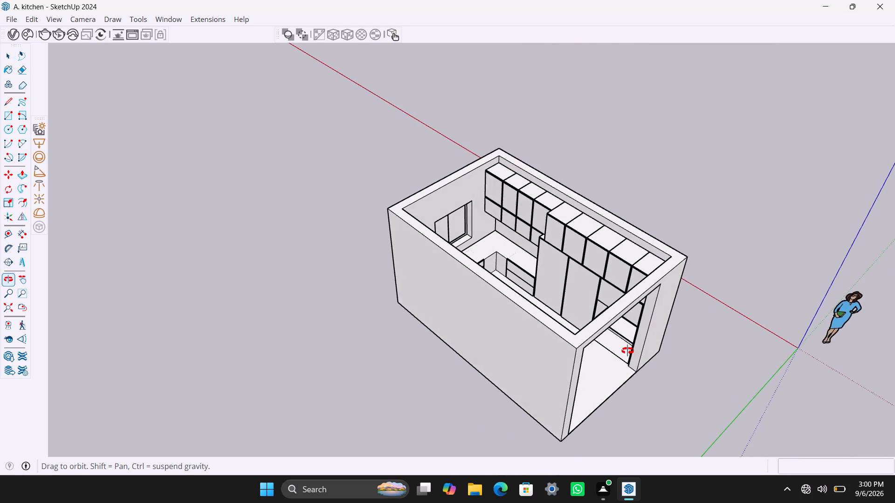
middle_click_drag(627, 351, 588, 361)
scroll(570, 292, "up", 3)
middle_click_drag(559, 262, 557, 279)
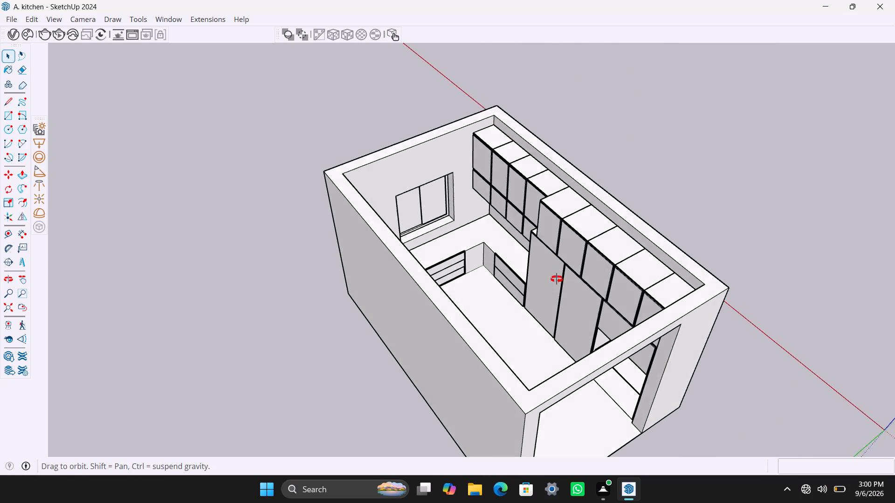
Examine the whole room from above the doorway corner and over the bare long wall, looking toward the cabinets, drawers and shelf niche.
middle_click_drag(557, 279, 583, 303)
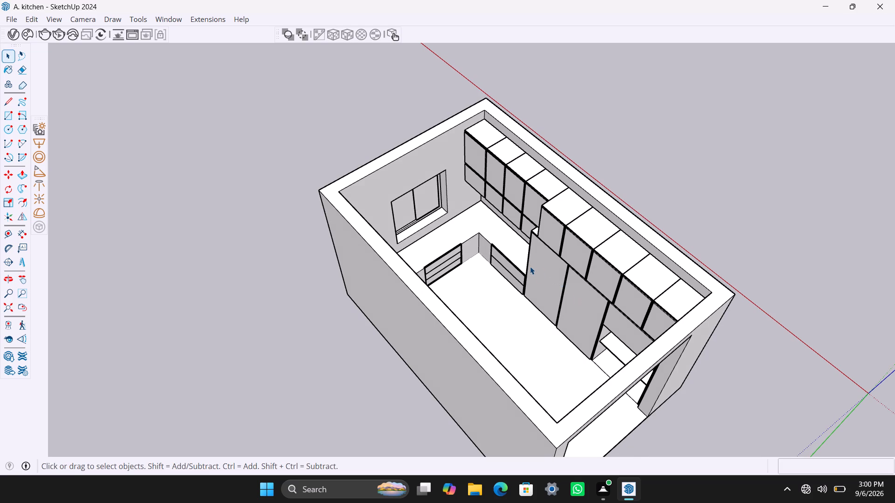
scroll(530, 266, "up", 1)
scroll(530, 266, "down", 4)
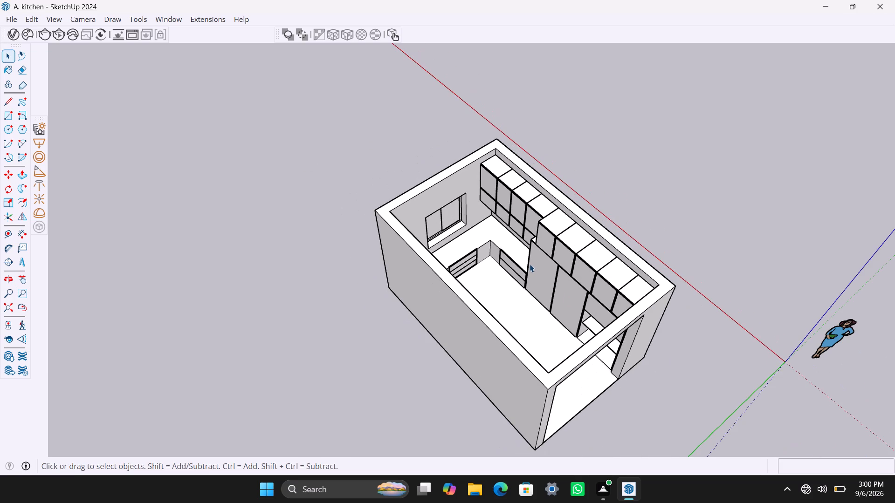
scroll(530, 264, "down", 2)
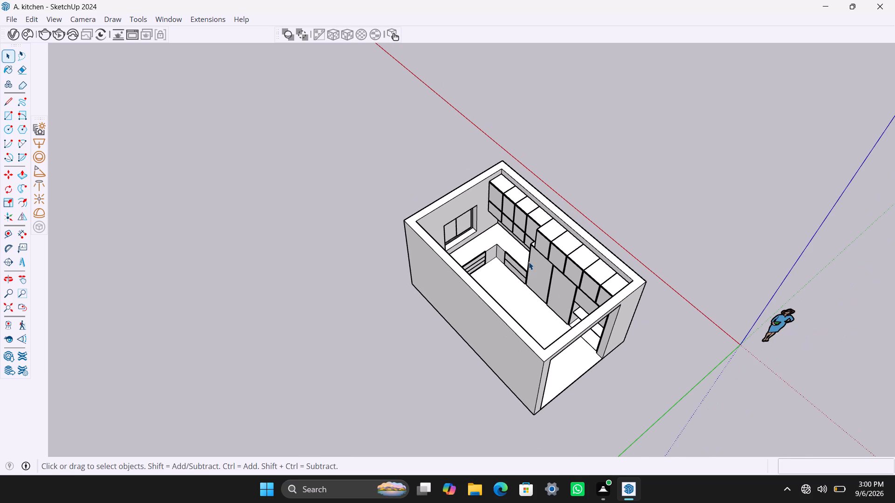
scroll(528, 263, "down", 4)
middle_click_drag(510, 283, 632, 306)
scroll(506, 276, "up", 3)
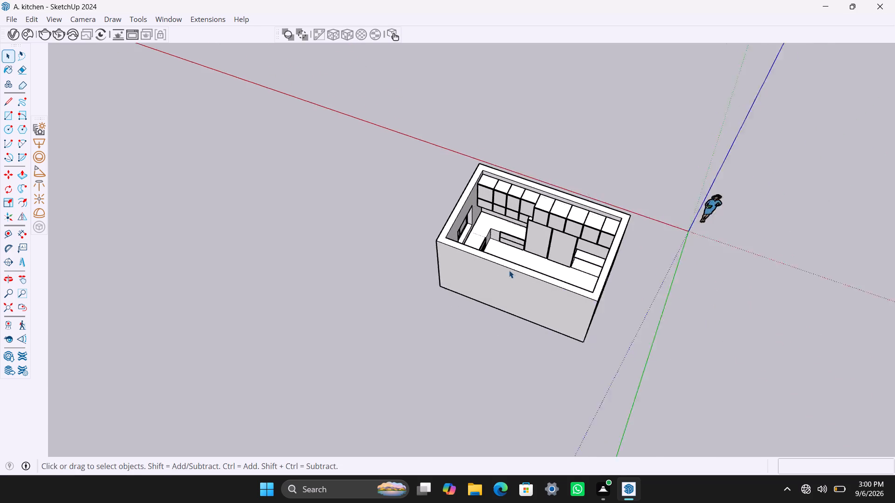
scroll(509, 270, "up", 1)
scroll(568, 260, "up", 1)
middle_click_drag(567, 262, 539, 282)
scroll(593, 274, "up", 4)
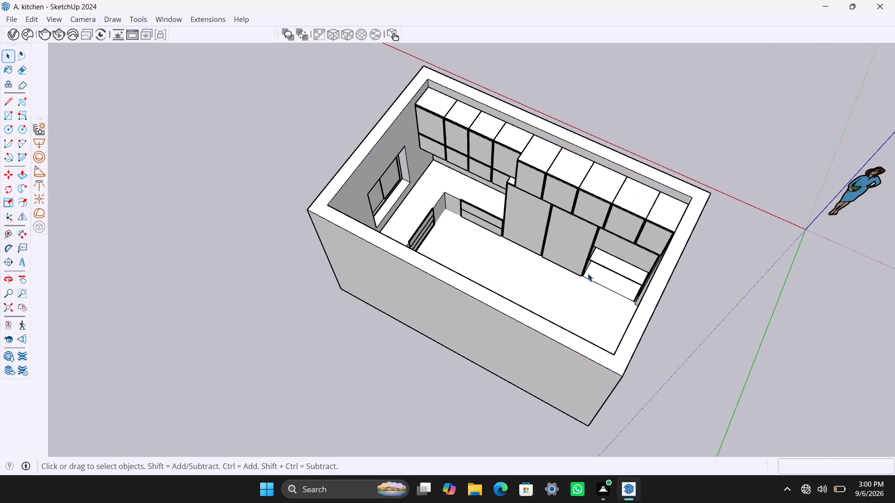
scroll(588, 273, "up", 3)
scroll(586, 272, "down", 8)
scroll(585, 272, "up", 8)
scroll(585, 271, "down", 8)
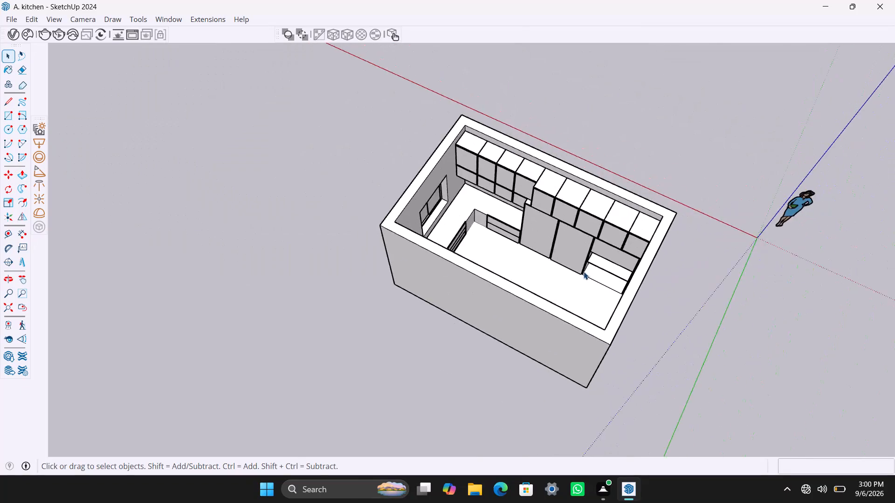
scroll(584, 272, "up", 8)
scroll(584, 271, "down", 8)
key("Escape")
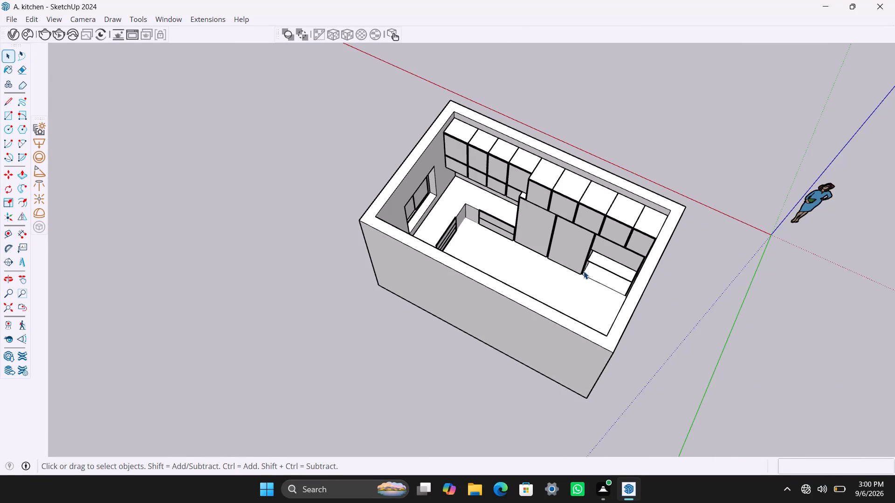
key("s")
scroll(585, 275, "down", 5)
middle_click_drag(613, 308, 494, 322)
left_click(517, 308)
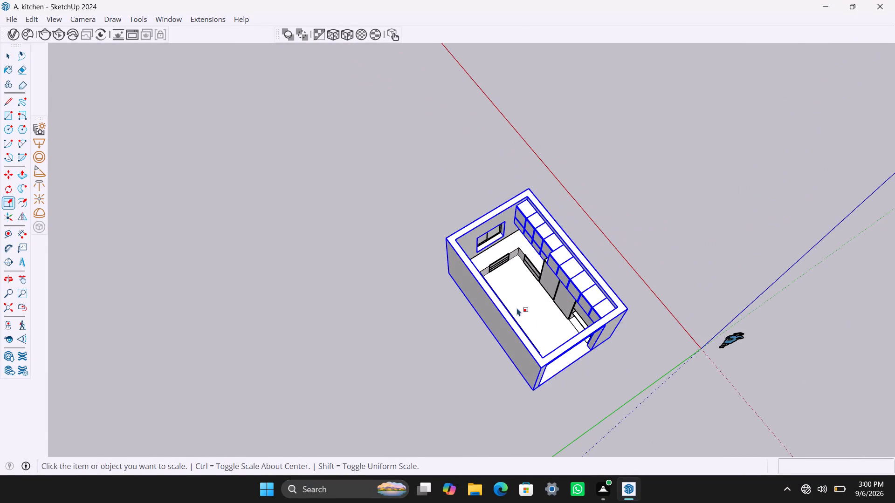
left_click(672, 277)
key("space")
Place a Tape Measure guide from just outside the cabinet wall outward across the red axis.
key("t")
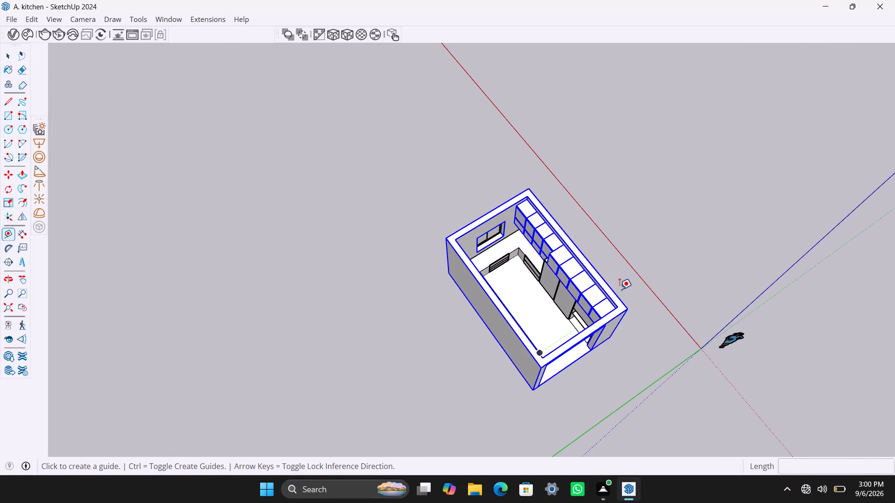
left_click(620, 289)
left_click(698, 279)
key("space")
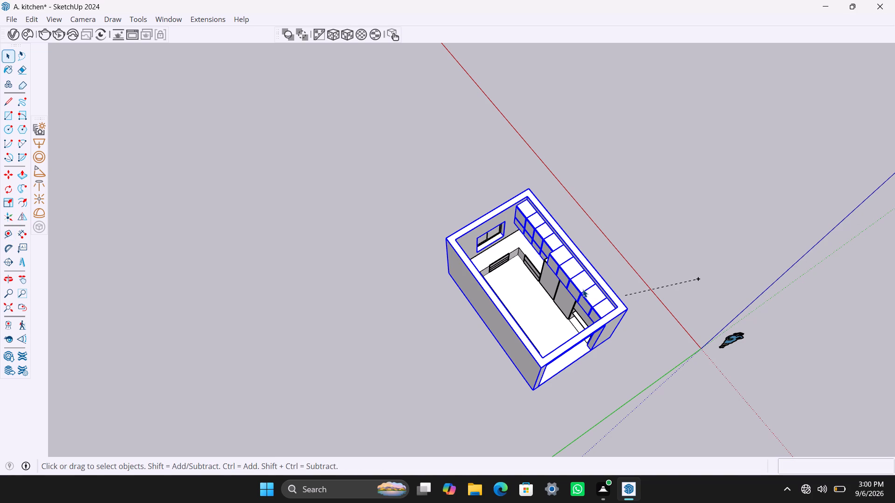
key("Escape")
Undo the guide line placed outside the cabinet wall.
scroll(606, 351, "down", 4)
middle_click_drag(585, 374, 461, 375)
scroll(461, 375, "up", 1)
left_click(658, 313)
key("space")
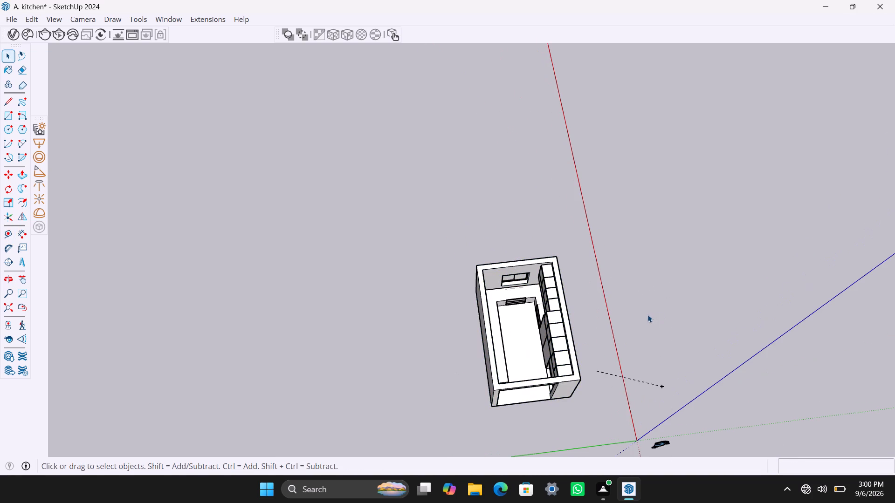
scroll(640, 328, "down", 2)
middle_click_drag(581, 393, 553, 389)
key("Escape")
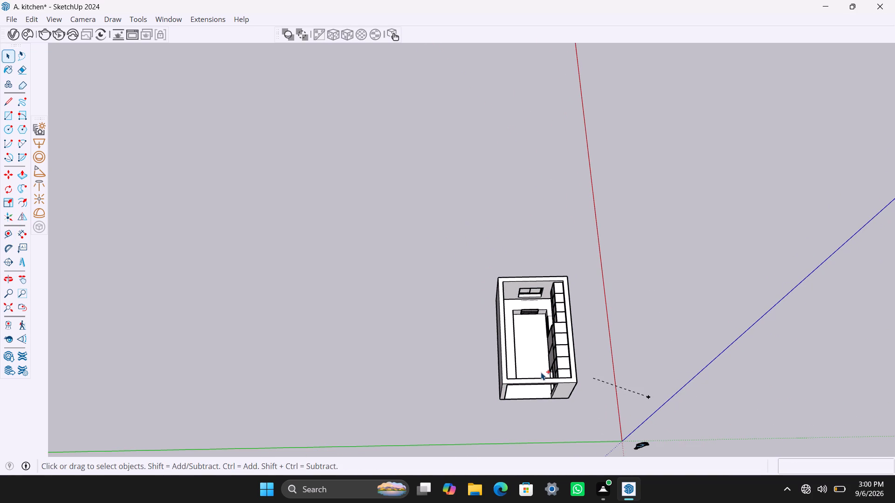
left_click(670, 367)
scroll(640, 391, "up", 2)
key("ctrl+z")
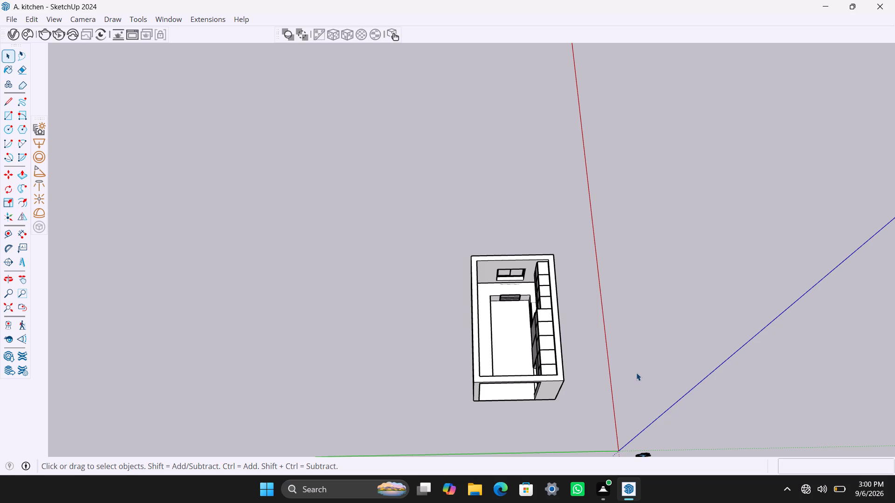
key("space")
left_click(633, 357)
Examine the room from above the doorway end and from behind the cabinet wall, looking over the long counter, bare wall and cabinet tops.
scroll(578, 349, "down", 1)
scroll(556, 345, "up", 8)
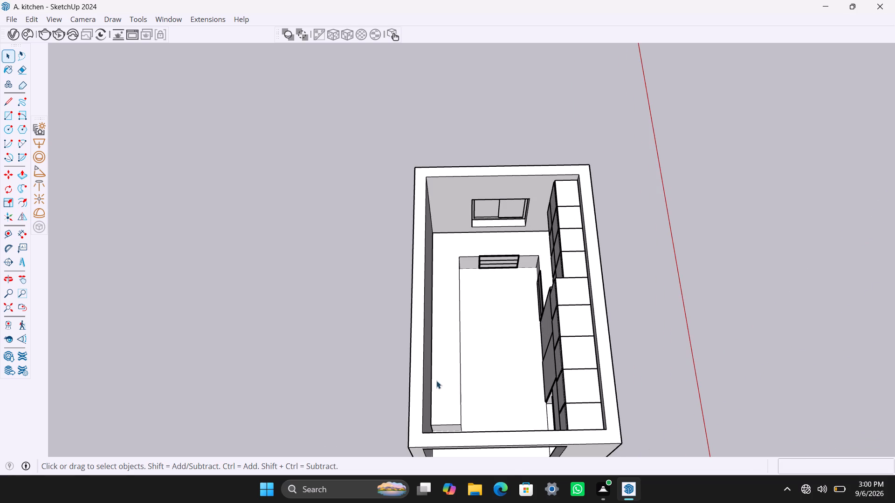
scroll(603, 398, "down", 3)
middle_click_drag(510, 368, 478, 353)
scroll(486, 346, "down", 4)
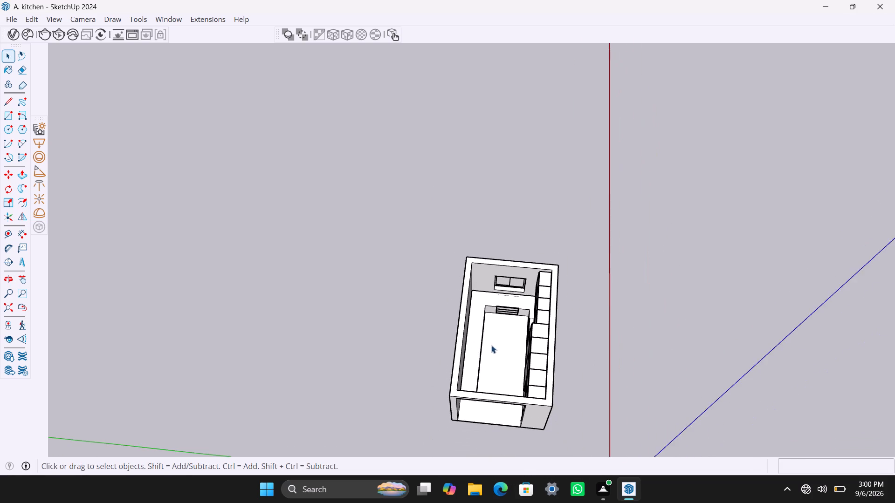
middle_click_drag(495, 345, 484, 329)
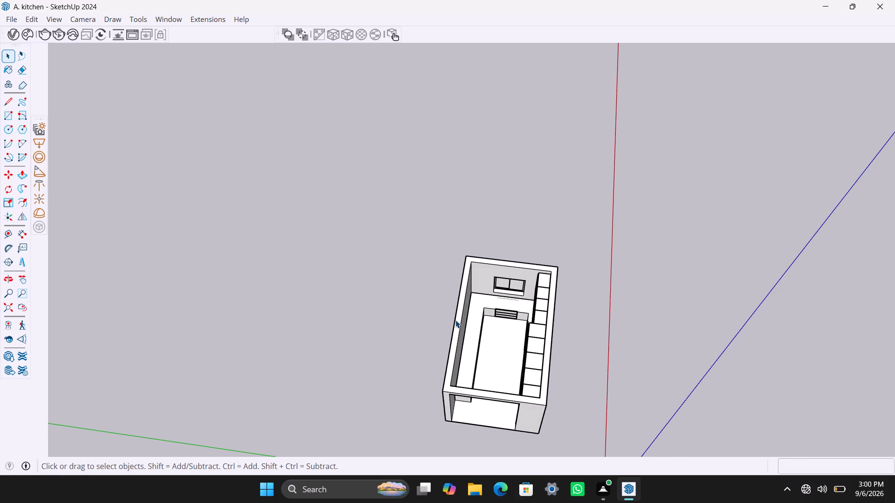
scroll(481, 299, "down", 3)
middle_click_drag(584, 312, 399, 314)
scroll(480, 316, "up", 6)
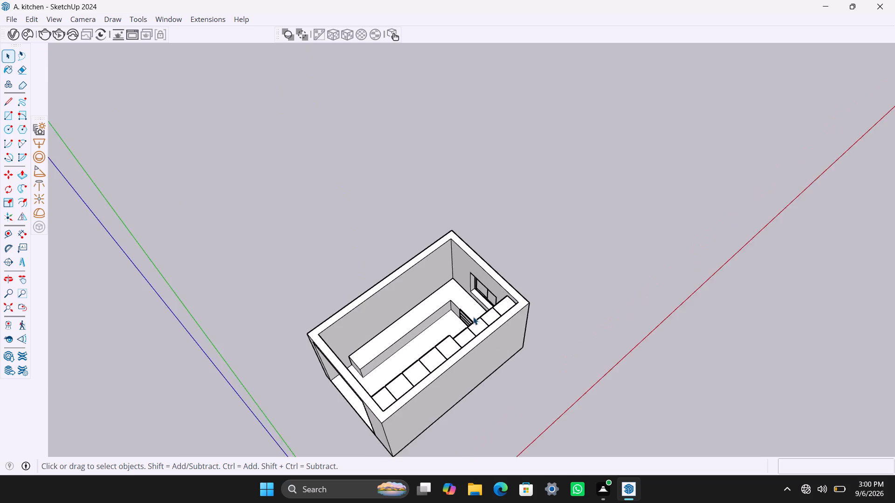
scroll(443, 320, "down", 3)
middle_click_drag(442, 320, 504, 215, "shift")
scroll(446, 218, "up", 3)
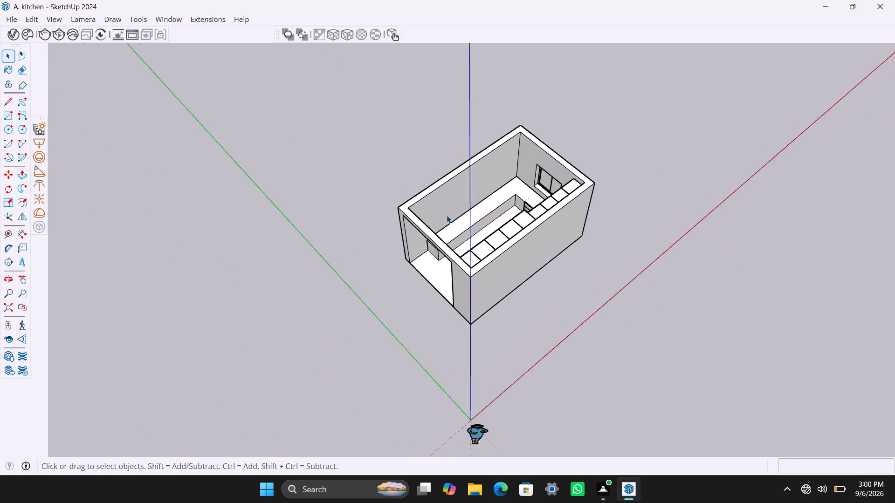
scroll(447, 215, "up", 2)
middle_click_drag(585, 267, 490, 311)
scroll(473, 230, "up", 5)
scroll(479, 232, "down", 12)
middle_click_drag(601, 313, 558, 324)
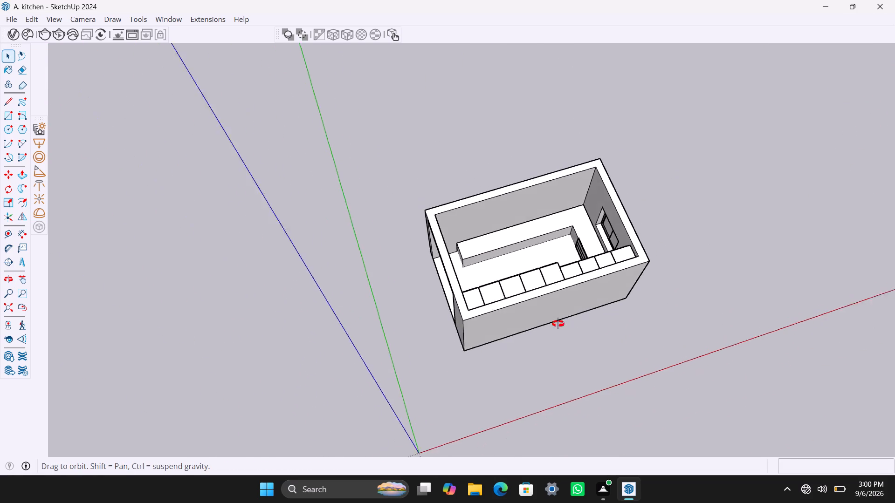
Examine the doorway opening, floor area, window wall and drawer unit from above the doorway end, comparing near and distant views.
middle_click_drag(558, 324, 878, 305)
scroll(499, 240, "up", 6)
middle_click_drag(517, 253, 573, 259)
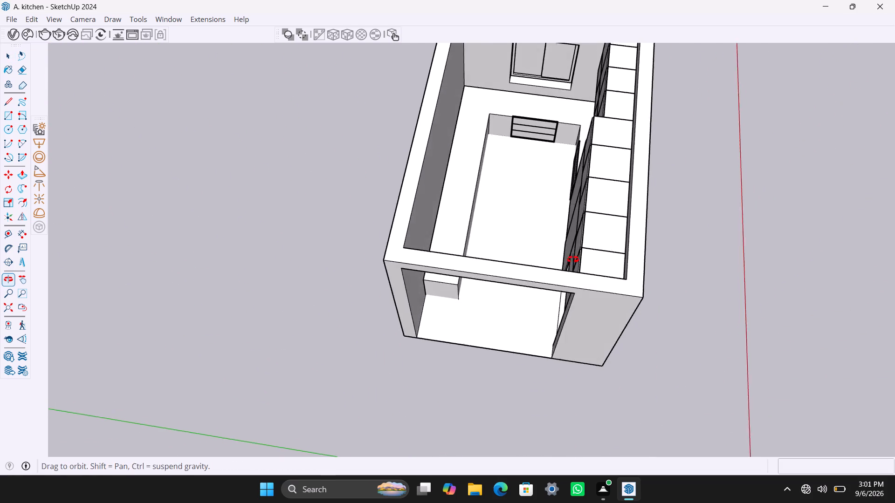
middle_click_drag(573, 259, 575, 259)
scroll(574, 259, "up", 1)
scroll(566, 254, "down", 3)
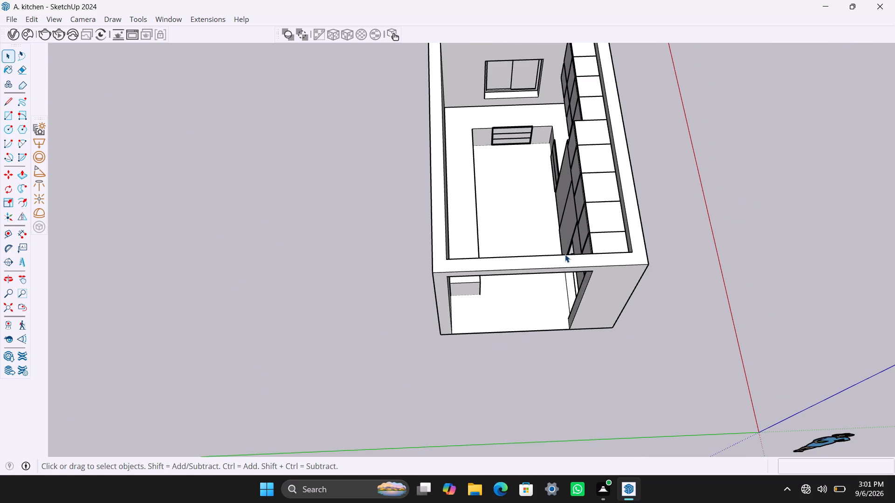
middle_click_drag(545, 227, 538, 272)
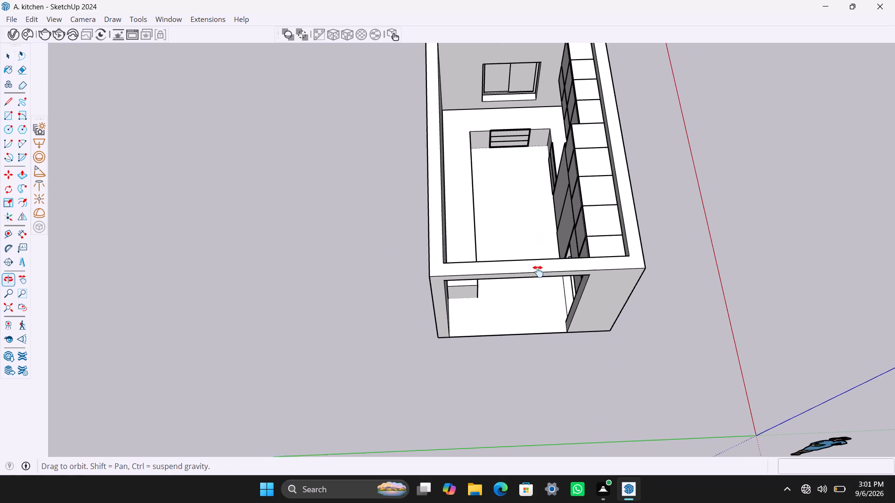
middle_click_drag(538, 272, 534, 297)
scroll(517, 271, "down", 2)
middle_click_drag(499, 266, 468, 252)
scroll(481, 248, "up", 3)
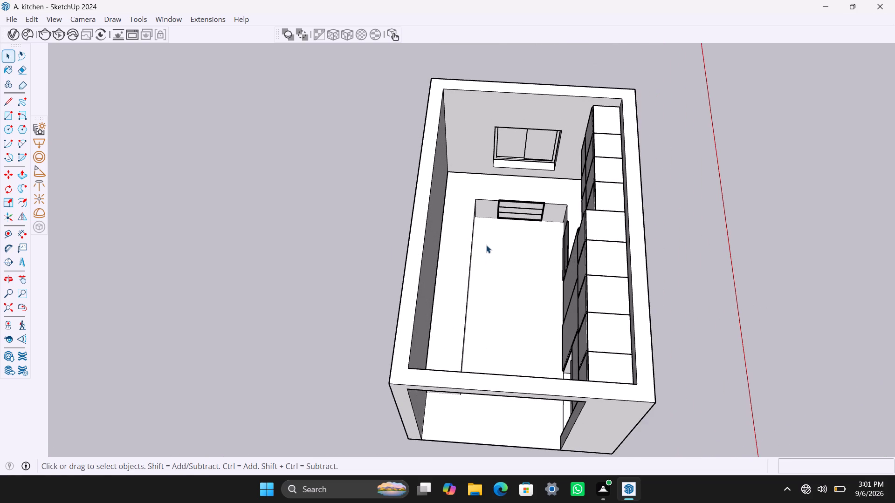
middle_click_drag(489, 250, 515, 264)
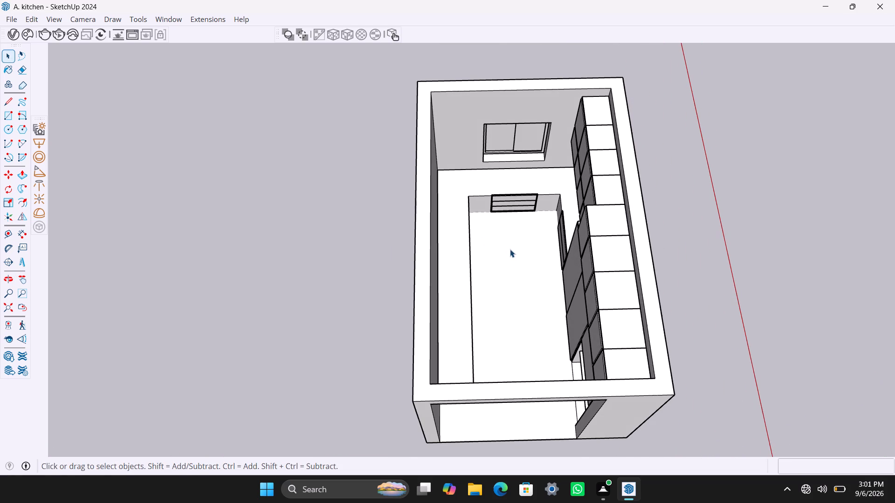
scroll(510, 249, "up", 1)
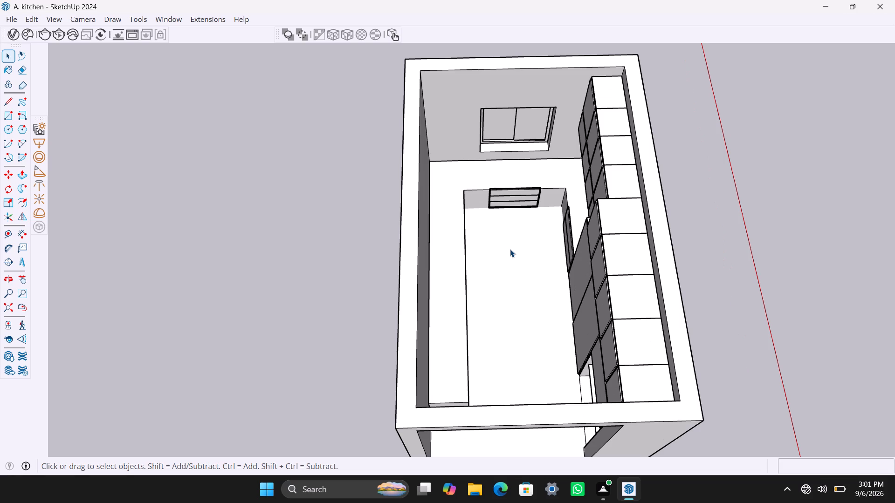
scroll(510, 249, "down", 2)
scroll(510, 249, "up", 2)
scroll(510, 249, "down", 3)
middle_click_drag(494, 222, 488, 204)
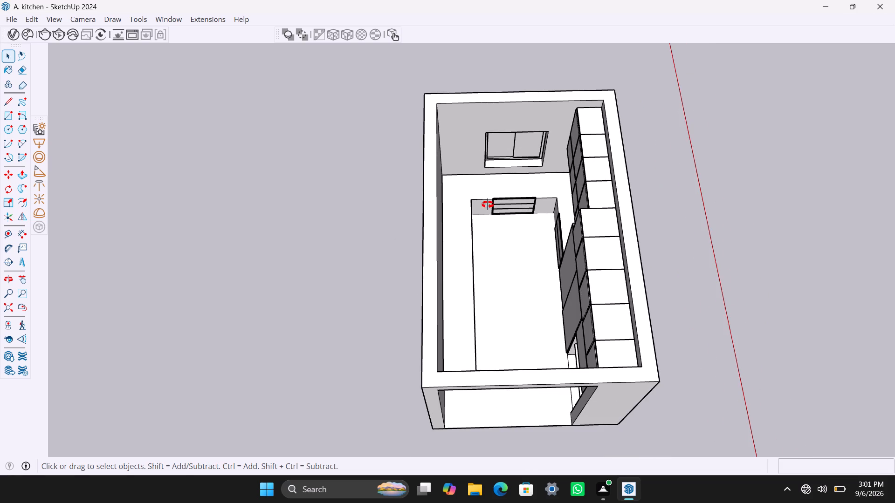
Examine the wall cabinets, tall cabinets, drawer units and shelf niche from above the doorway corner facing the cabinet wall.
middle_click_drag(488, 204, 680, 177)
scroll(562, 183, "up", 3)
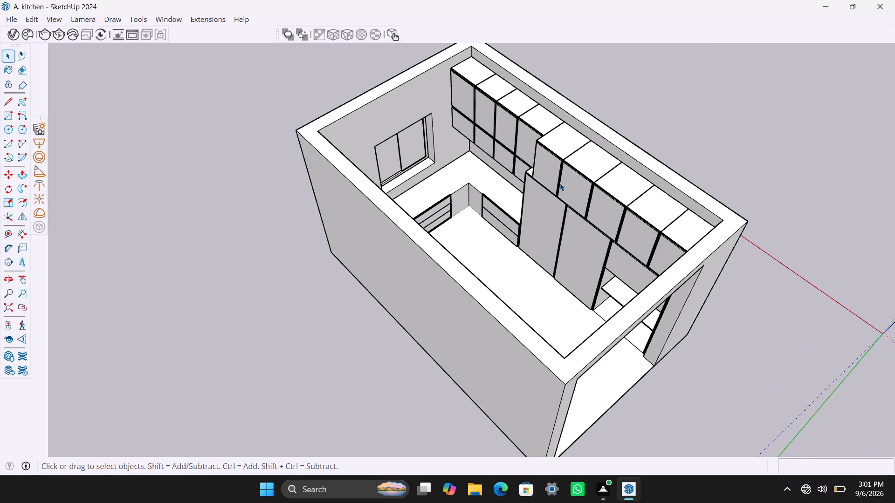
scroll(508, 177, "up", 1)
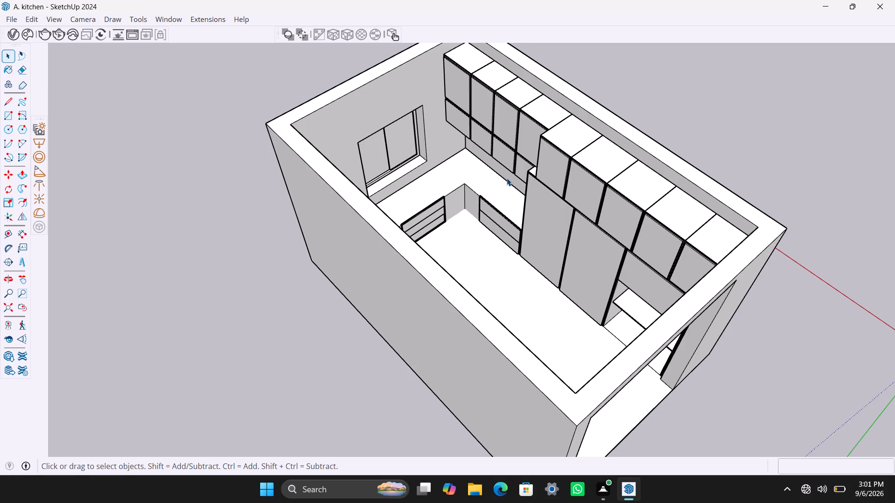
scroll(507, 178, "down", 3)
scroll(507, 178, "up", 3)
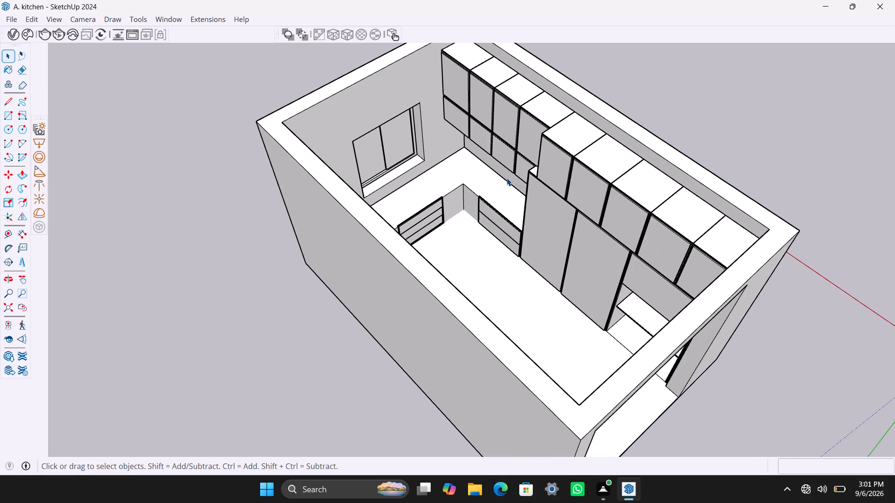
middle_click_drag(507, 179, 508, 186)
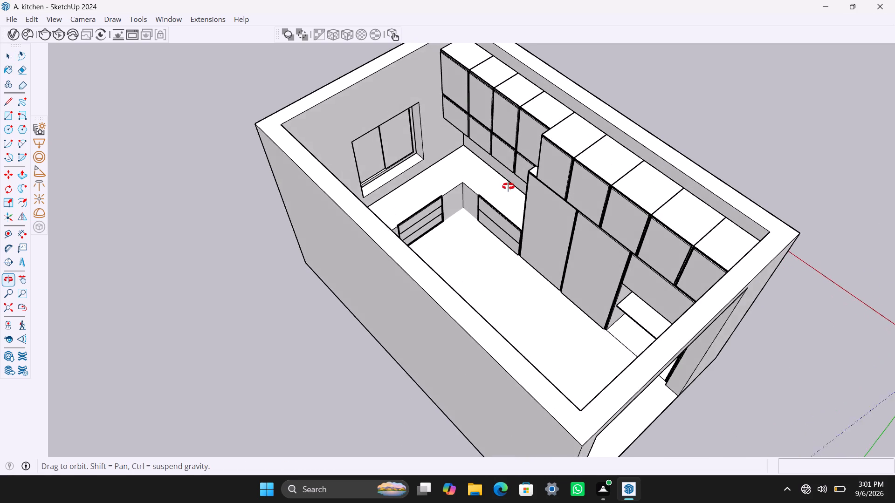
middle_click_drag(508, 186, 534, 208)
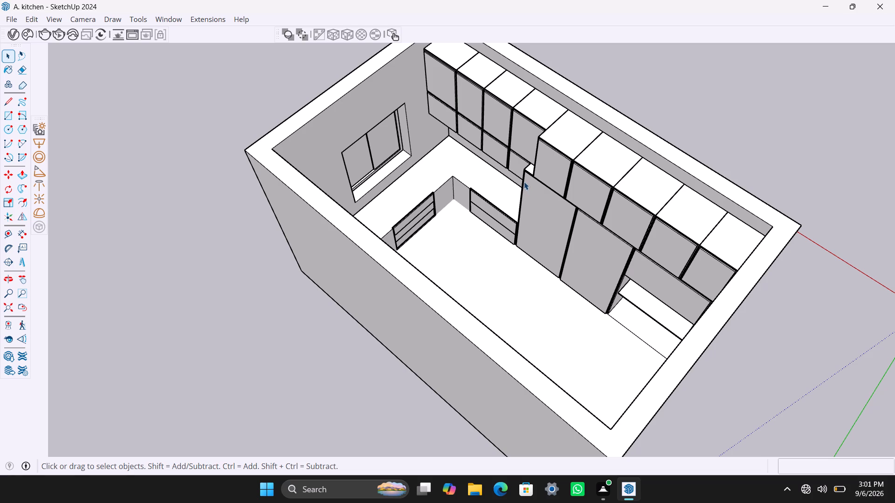
scroll(521, 165, "up", 1)
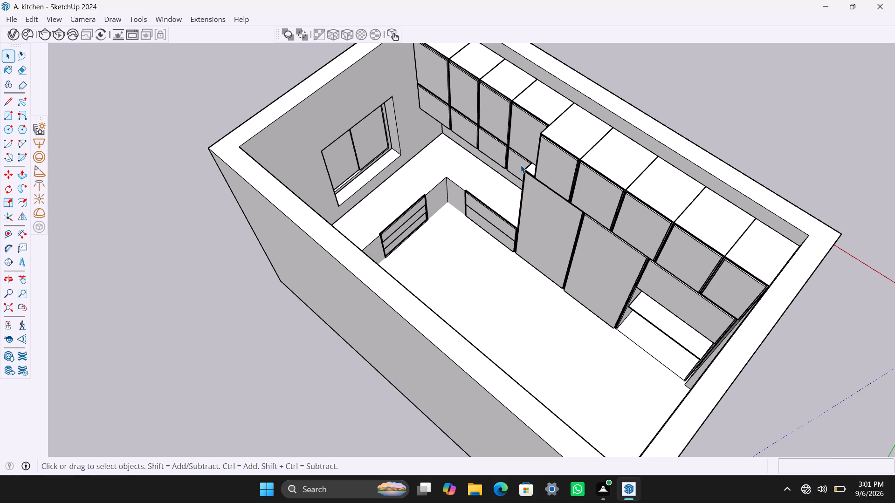
scroll(521, 165, "down", 2)
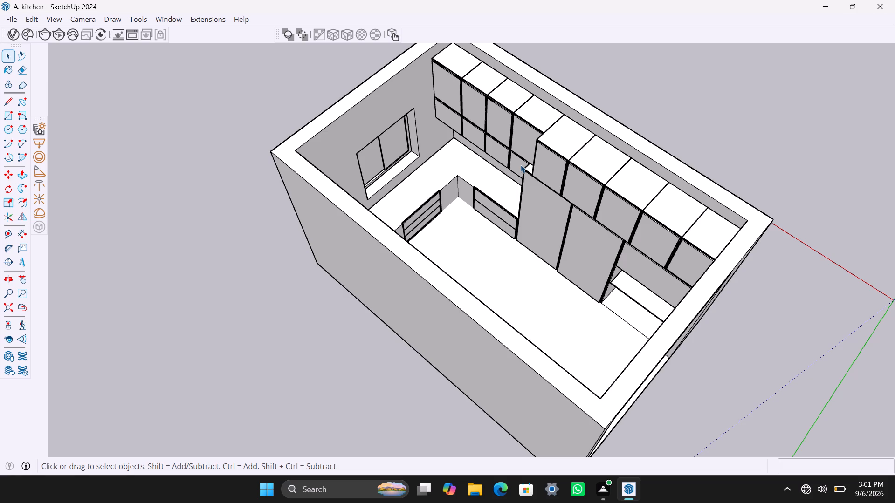
scroll(521, 164, "down", 2)
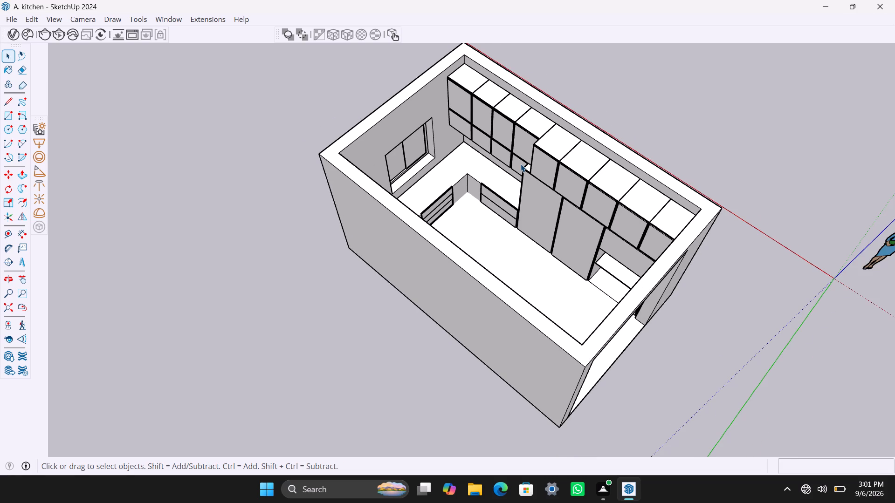
Examine the cabinet wall, window wall and drawer units from above the bare-wall side, comparing near and distant views.
scroll(521, 164, "up", 1)
scroll(521, 164, "down", 1)
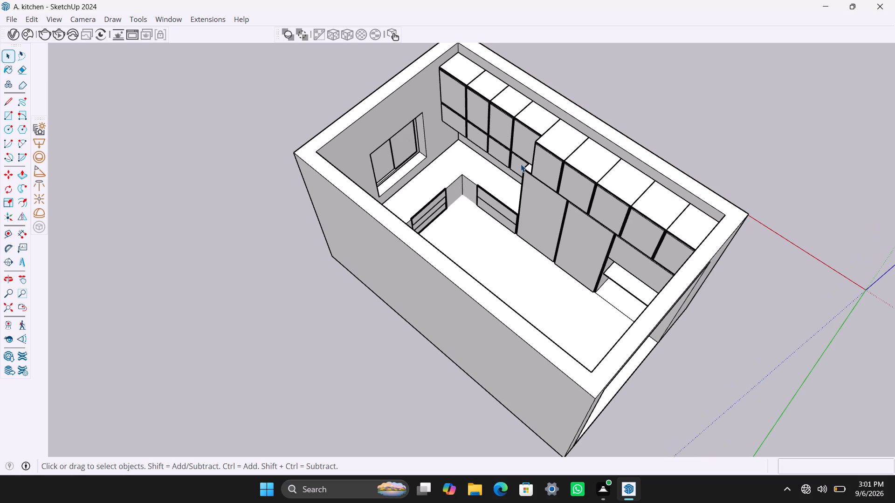
scroll(521, 164, "down", 5)
scroll(521, 164, "up", 2)
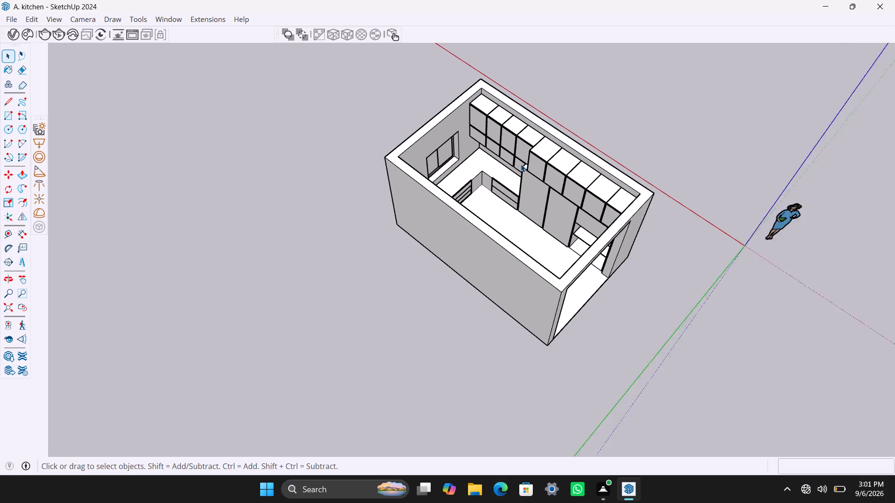
scroll(521, 164, "up", 4)
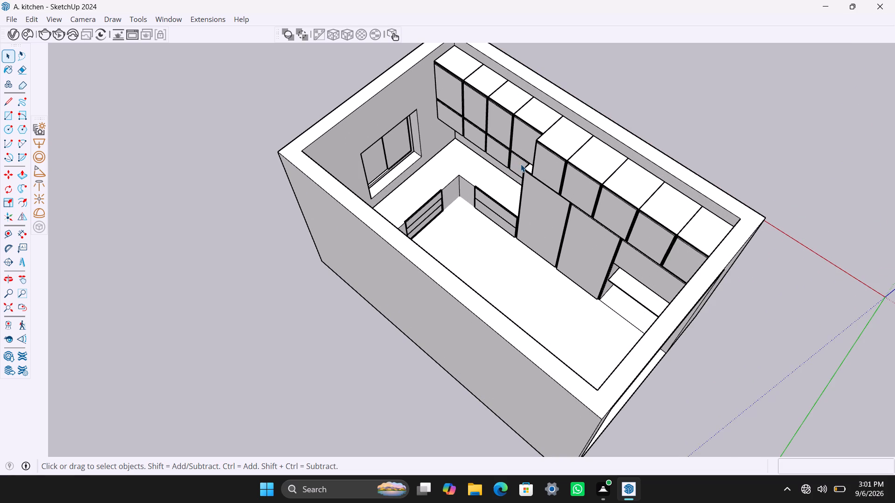
scroll(521, 164, "up", 1)
scroll(521, 164, "down", 6)
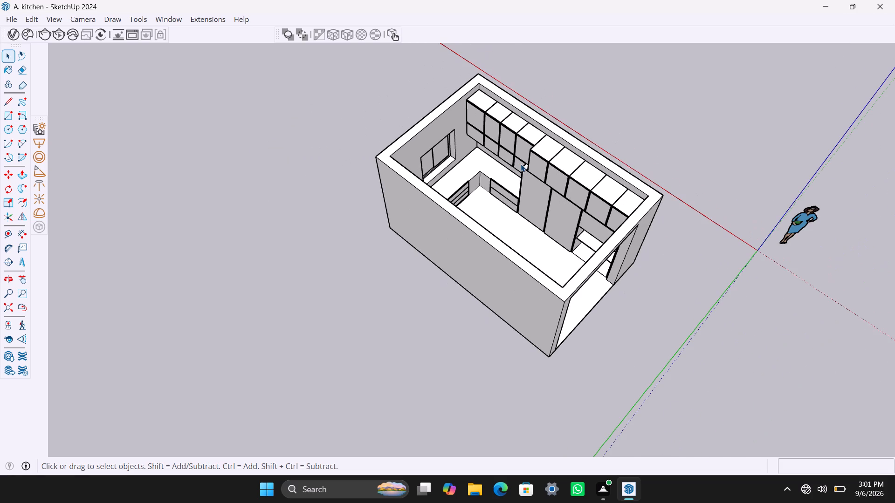
scroll(563, 165, "up", 3)
Examine the window wall, drawer unit, long counter and cabinet tops from above the doorway end, looking straight down the room's length.
middle_click_drag(565, 164, 538, 164)
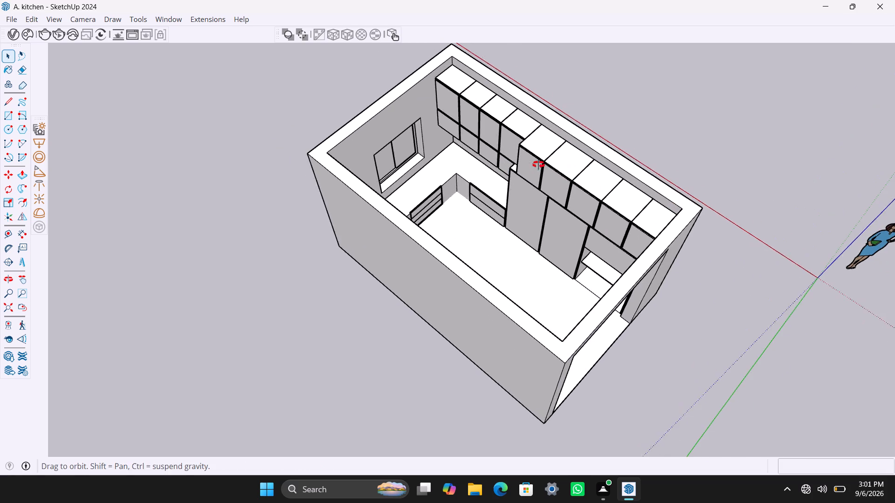
middle_click_drag(538, 164, 462, 161)
scroll(462, 160, "down", 2)
scroll(481, 155, "up", 3)
middle_click_drag(543, 184, 525, 184)
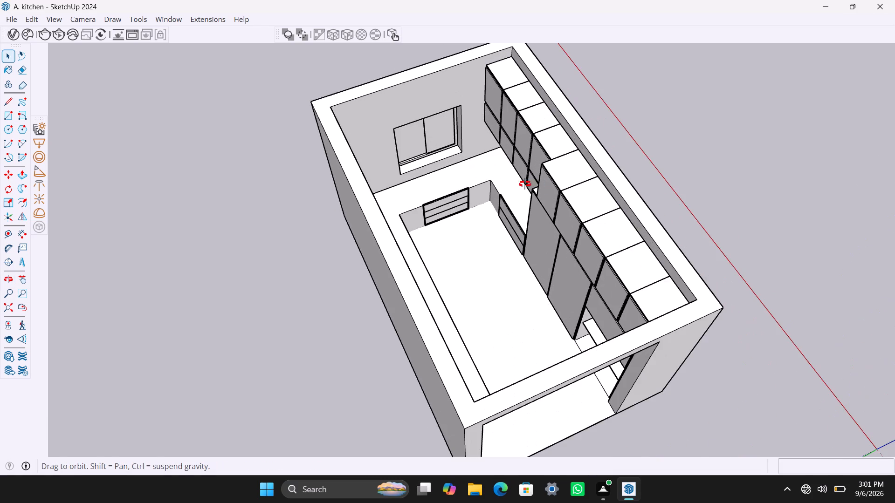
middle_click_drag(525, 184, 414, 184)
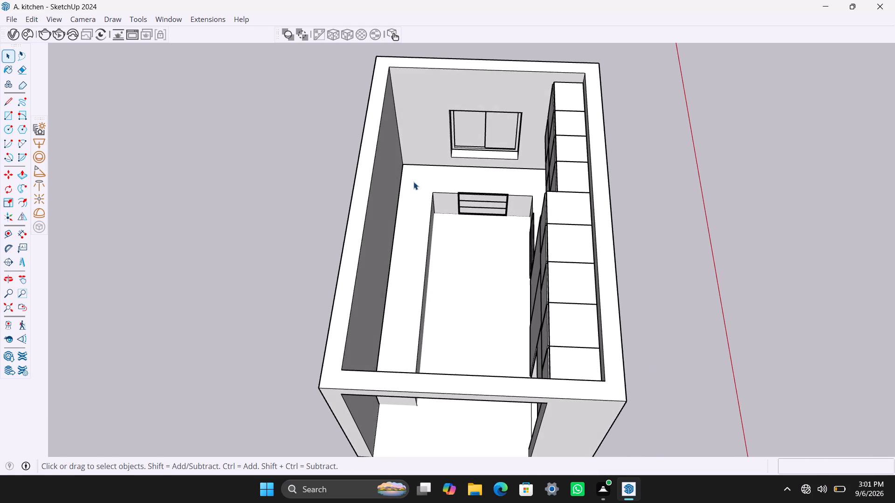
scroll(413, 182, "down", 4)
scroll(426, 177, "up", 3)
scroll(425, 175, "down", 3)
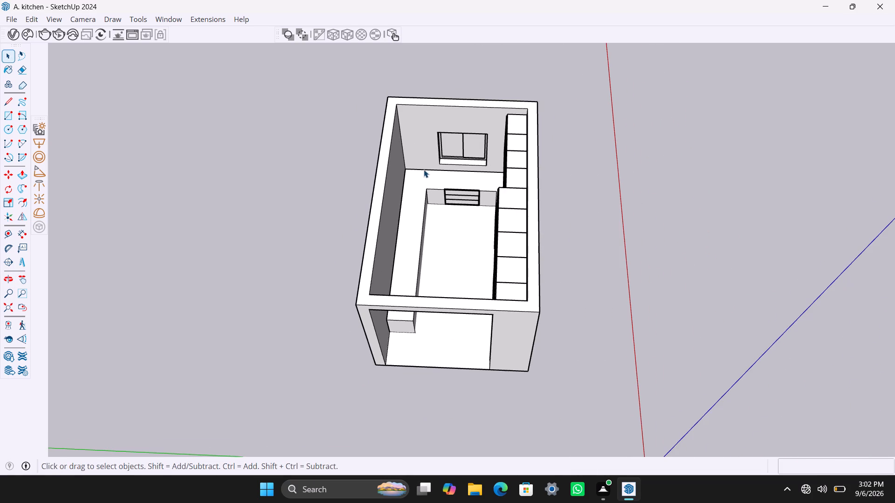
scroll(423, 170, "up", 4)
scroll(423, 170, "down", 5)
Examine the long counter, bare wall and cabinet tops from above the outer side of the cabinet wall.
middle_click_drag(491, 171, 348, 170)
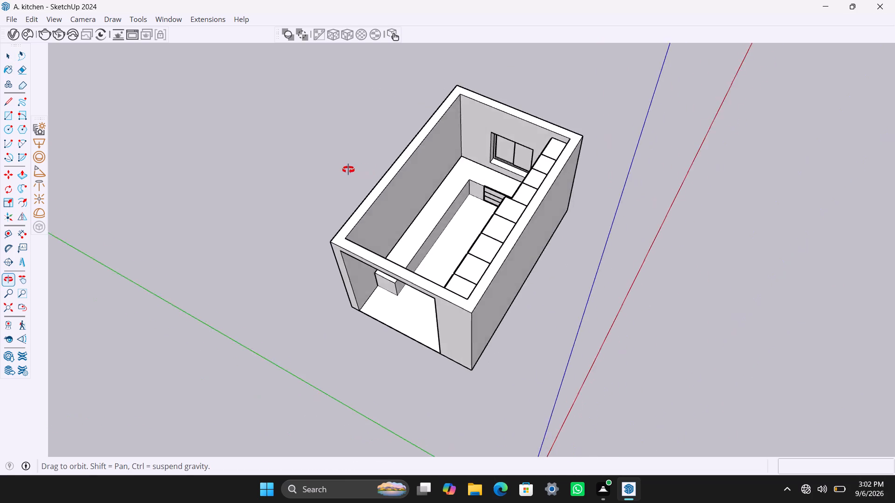
middle_click_drag(348, 170, 273, 167)
scroll(358, 142, "up", 5)
middle_click_drag(468, 172, 442, 178)
scroll(413, 169, "up", 1)
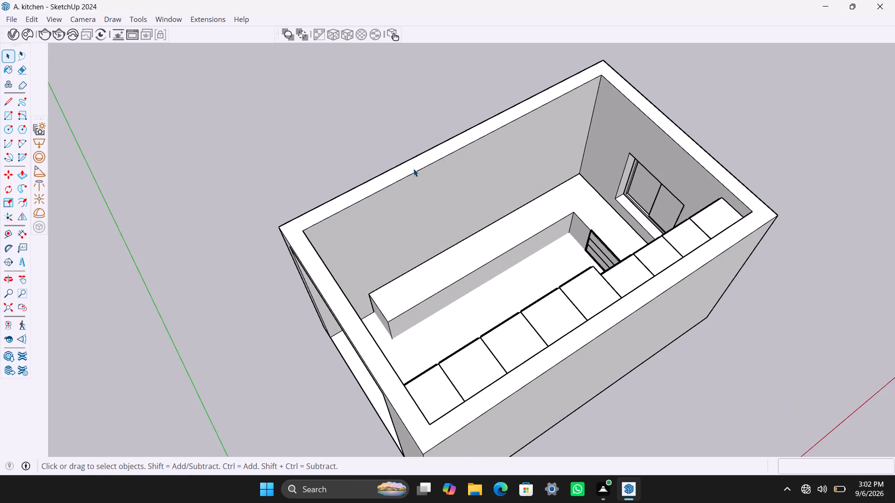
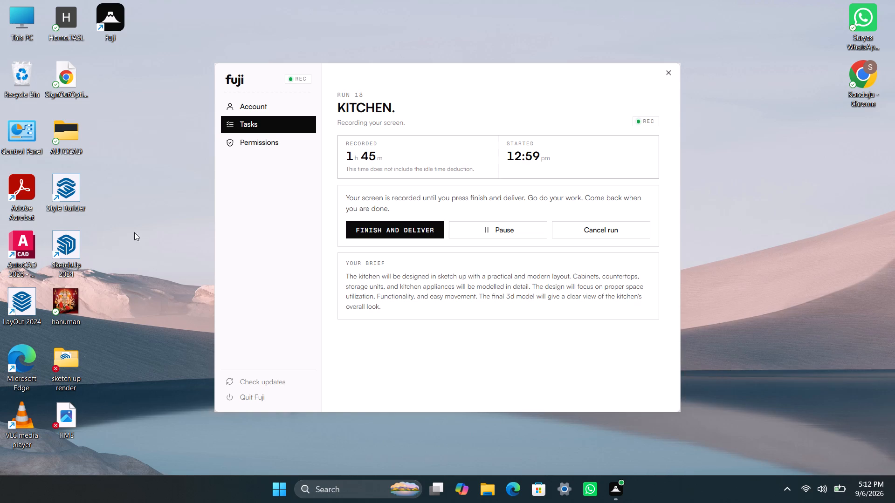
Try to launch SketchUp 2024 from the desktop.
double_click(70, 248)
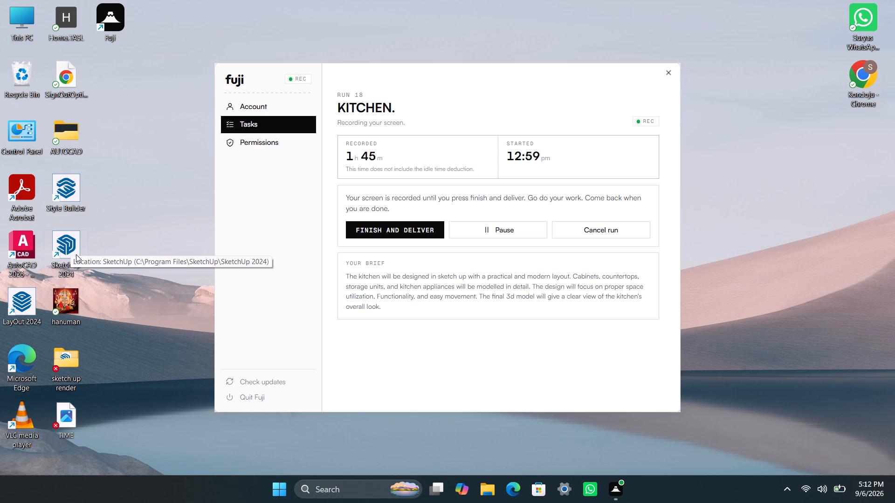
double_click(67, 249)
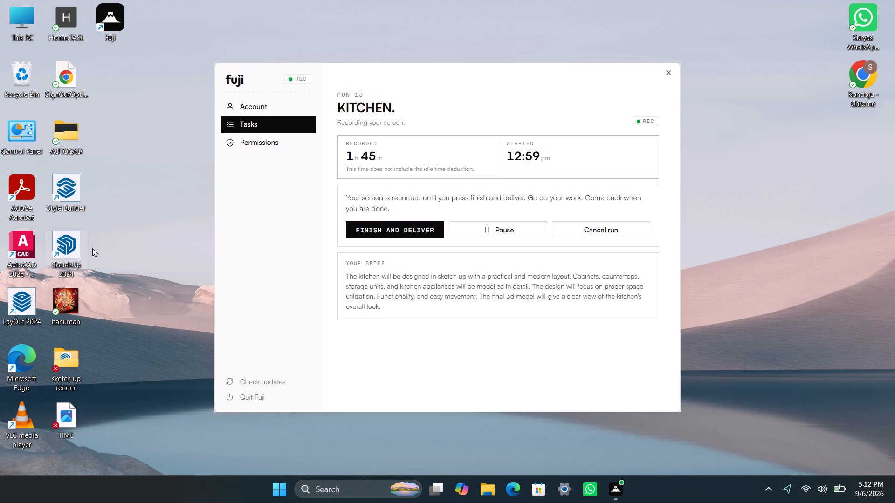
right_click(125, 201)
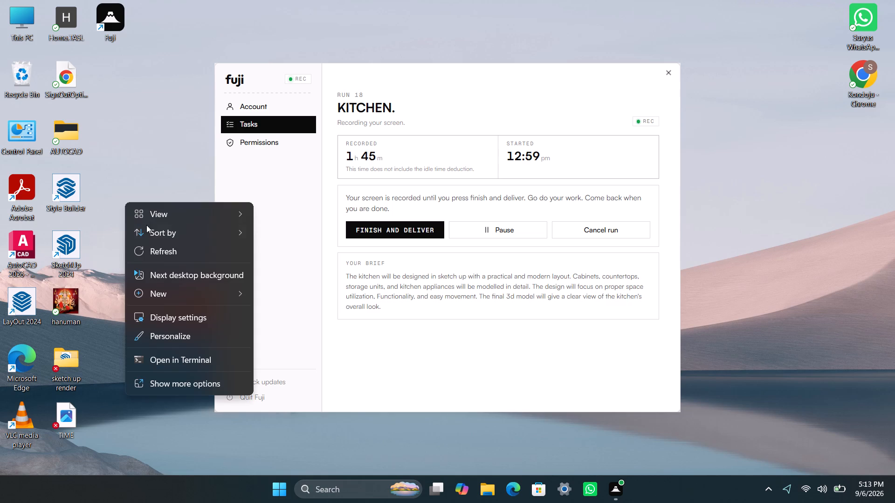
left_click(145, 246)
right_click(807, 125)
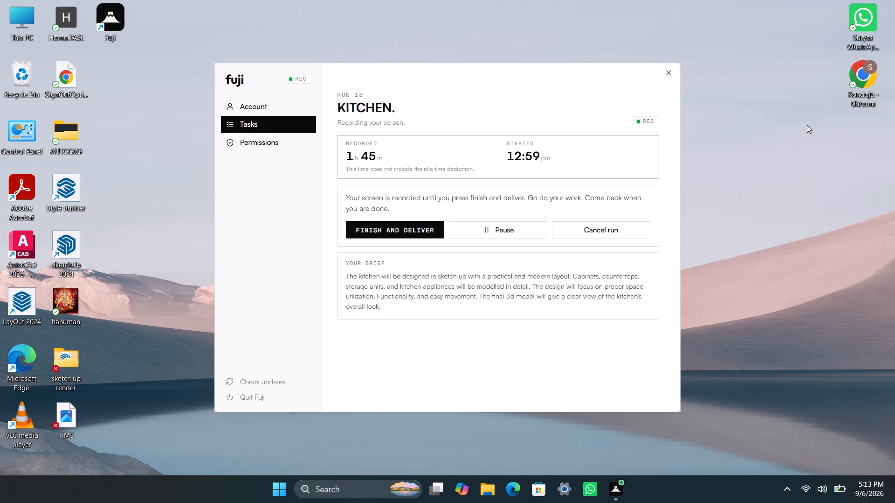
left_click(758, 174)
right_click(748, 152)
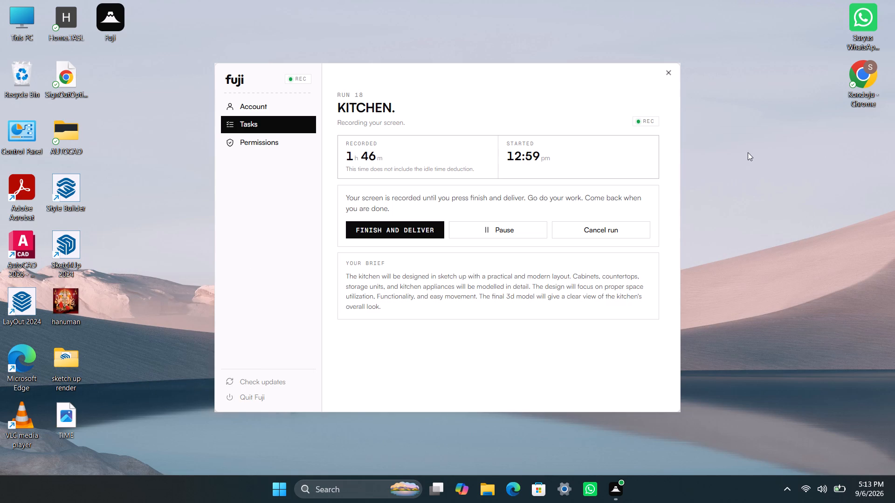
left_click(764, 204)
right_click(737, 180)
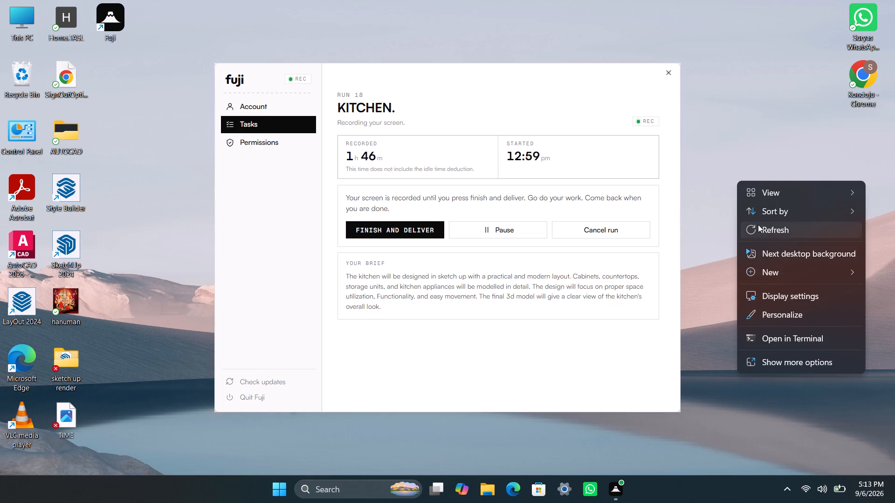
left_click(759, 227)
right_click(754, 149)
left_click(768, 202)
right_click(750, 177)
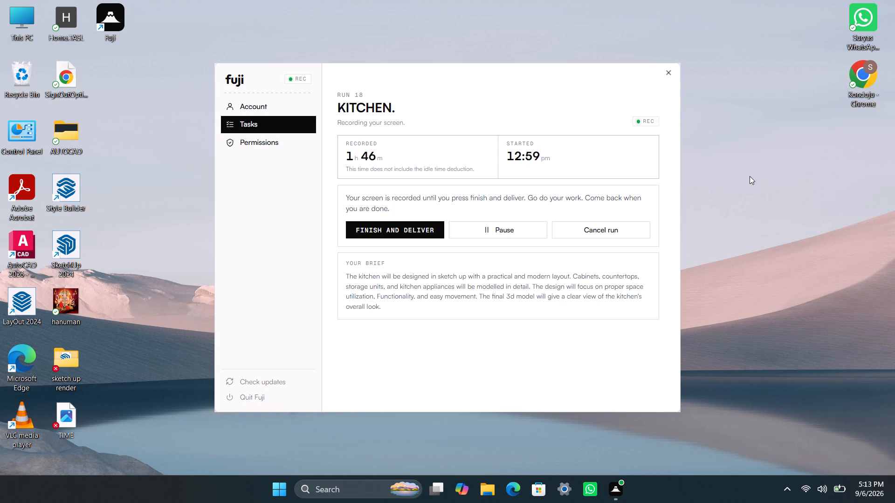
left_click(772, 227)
Launch SketchUp 2024 from the desktop and bring its welcome window in front of the recorder window.
double_click(68, 243)
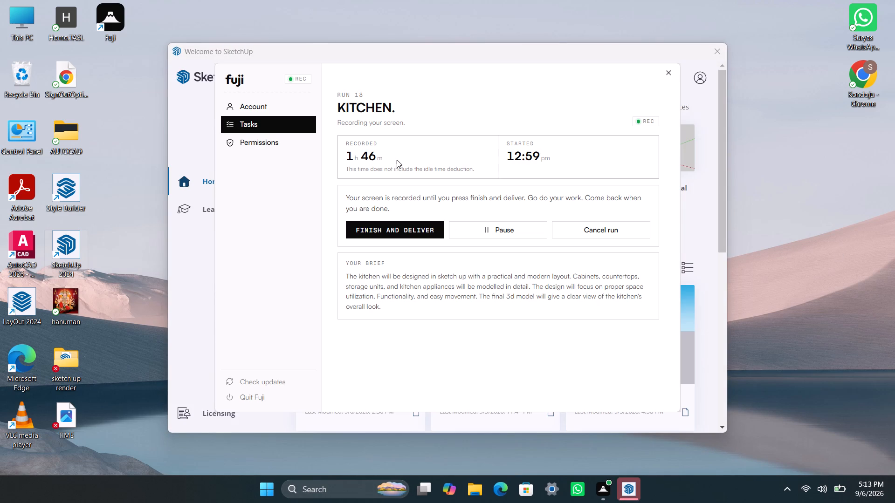
left_click(200, 281)
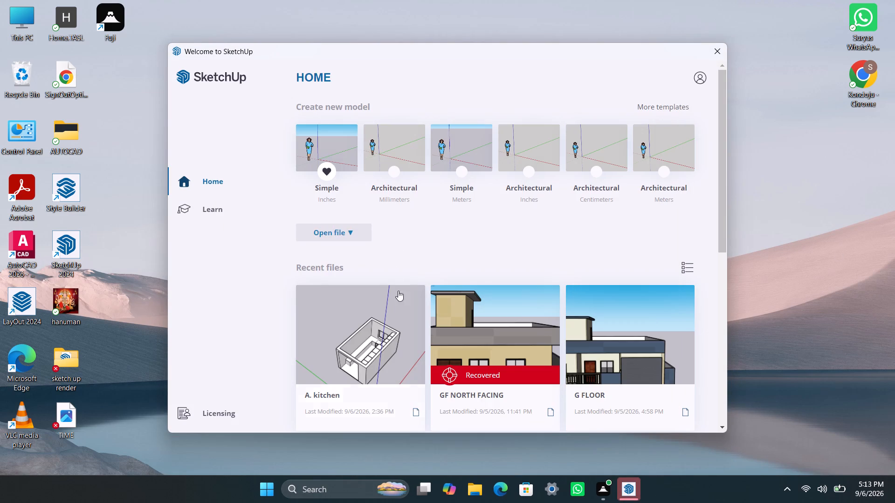
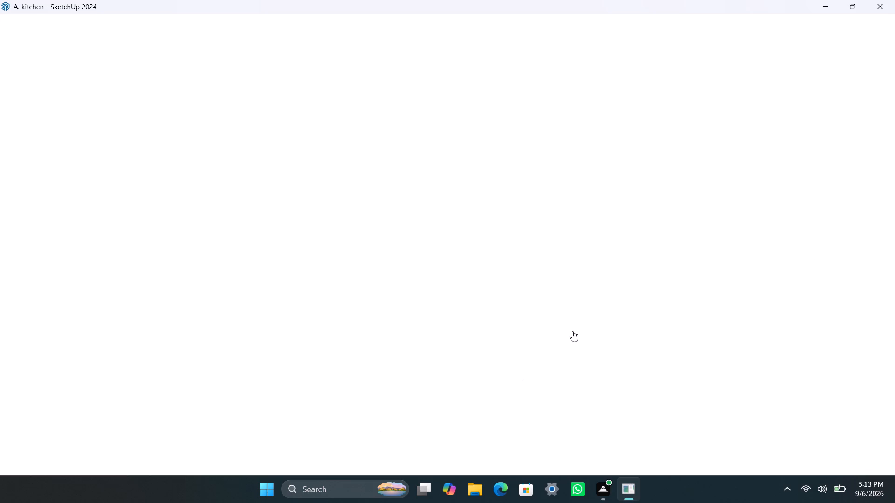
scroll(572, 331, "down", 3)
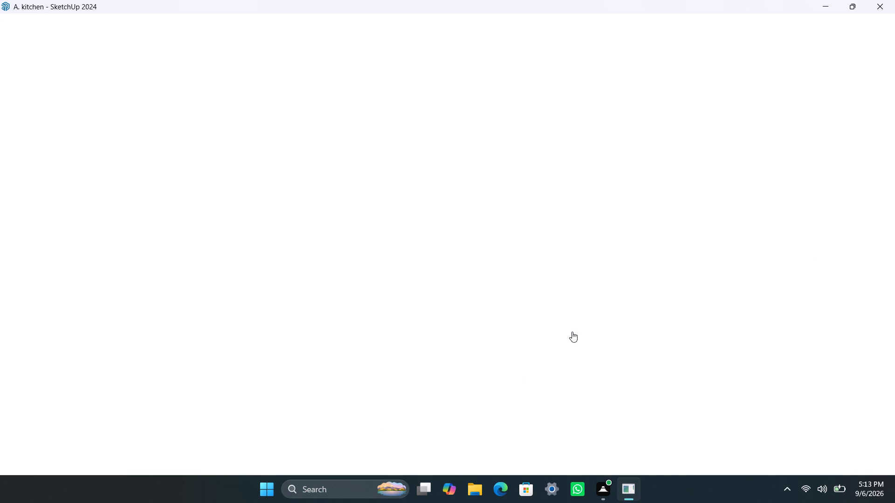
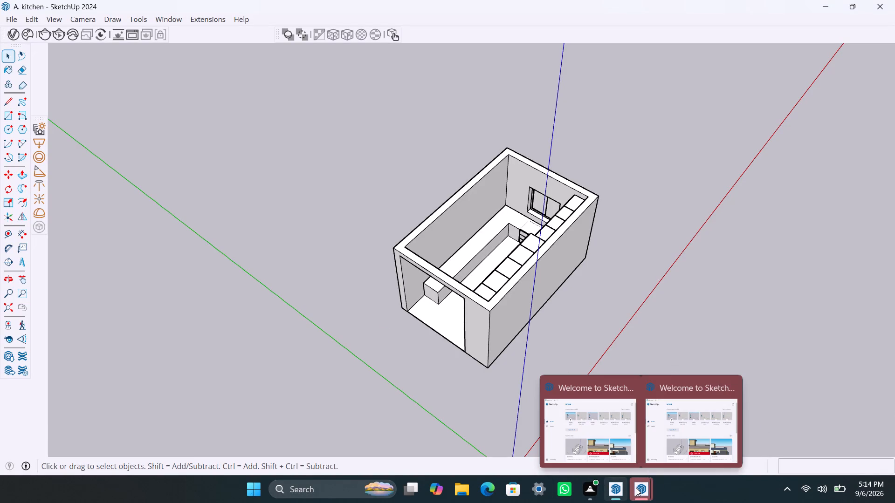
Close the two extra Welcome to SketchUp windows, keeping the kitchen model open.
left_click(733, 387)
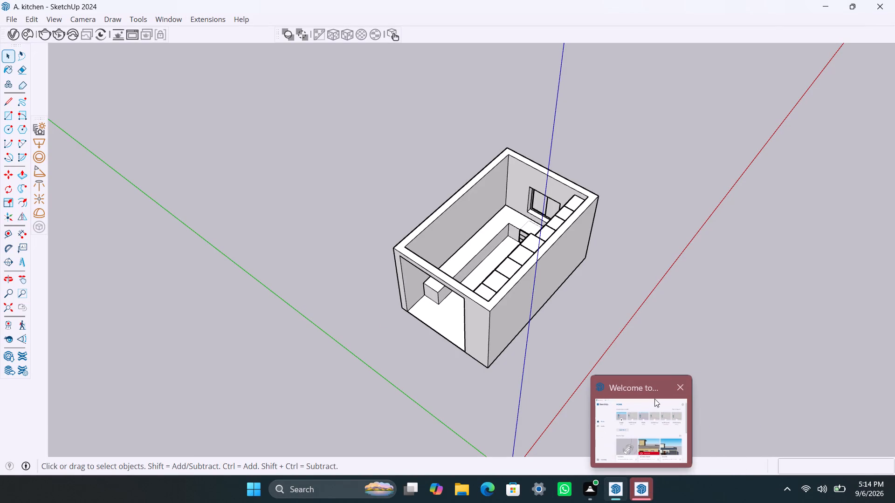
left_click(679, 383)
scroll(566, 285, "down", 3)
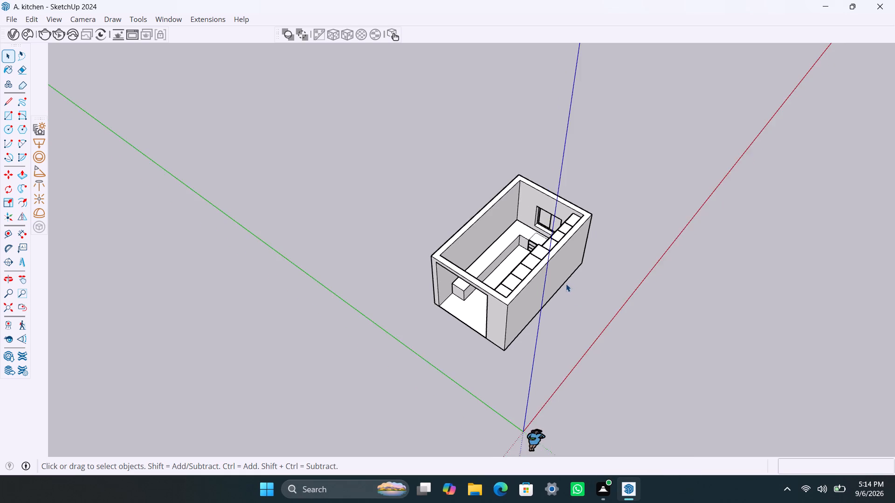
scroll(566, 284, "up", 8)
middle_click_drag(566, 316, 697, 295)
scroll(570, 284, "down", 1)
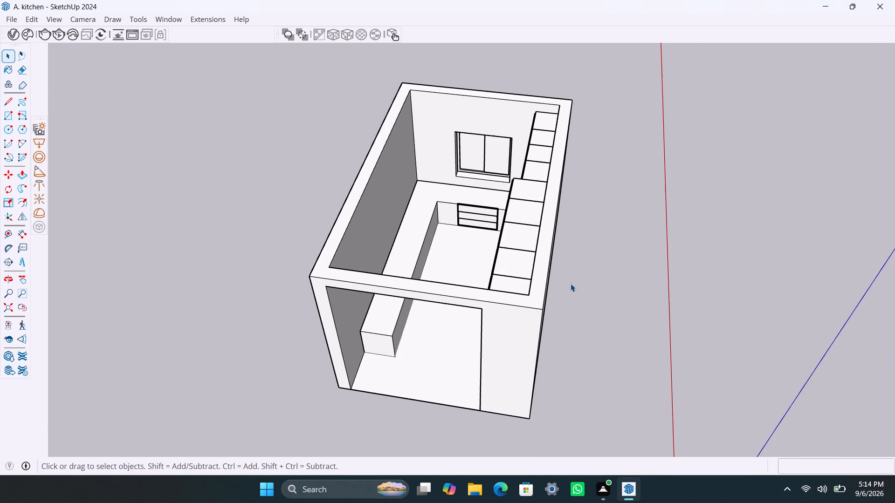
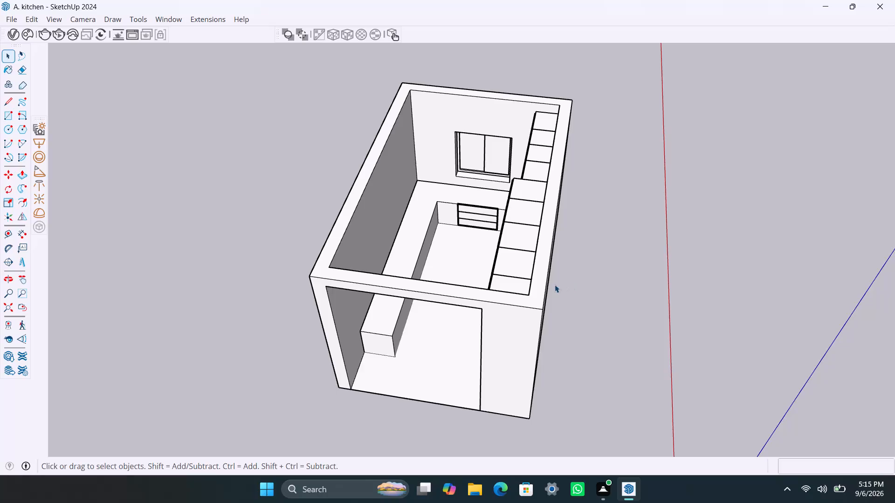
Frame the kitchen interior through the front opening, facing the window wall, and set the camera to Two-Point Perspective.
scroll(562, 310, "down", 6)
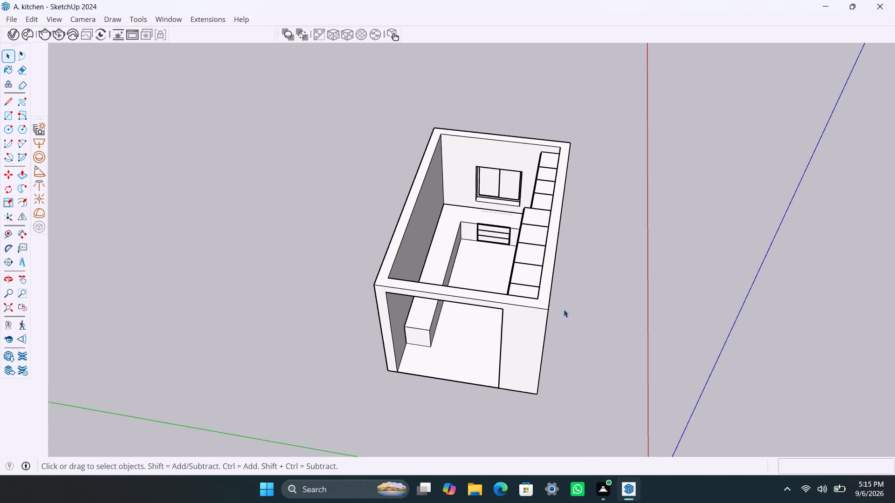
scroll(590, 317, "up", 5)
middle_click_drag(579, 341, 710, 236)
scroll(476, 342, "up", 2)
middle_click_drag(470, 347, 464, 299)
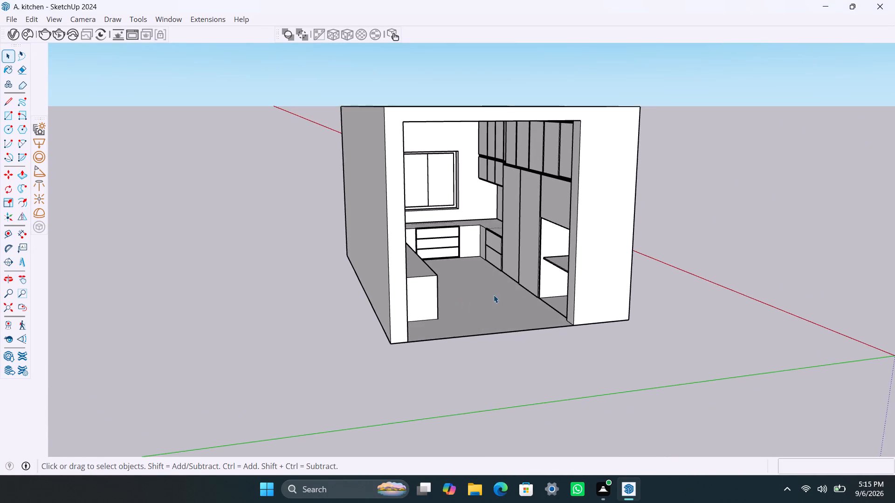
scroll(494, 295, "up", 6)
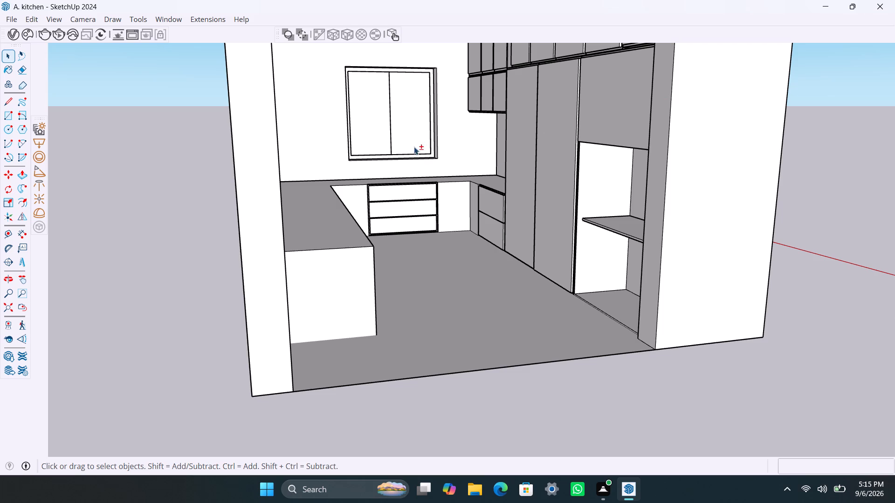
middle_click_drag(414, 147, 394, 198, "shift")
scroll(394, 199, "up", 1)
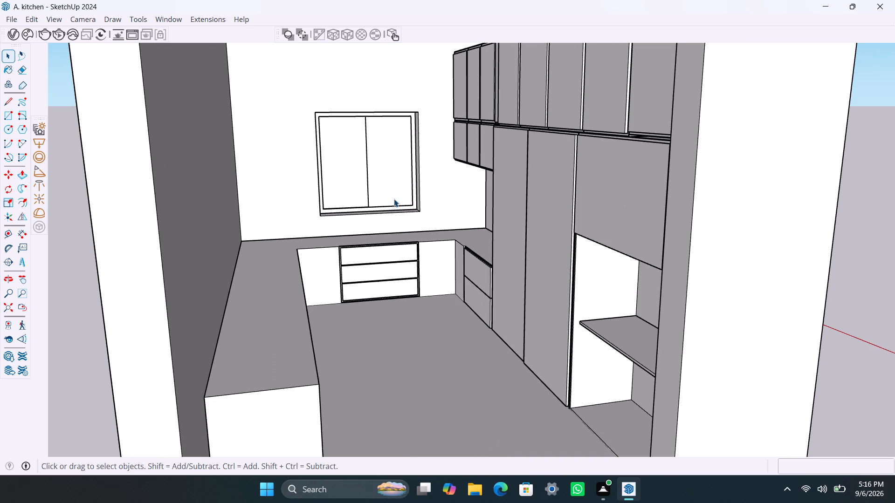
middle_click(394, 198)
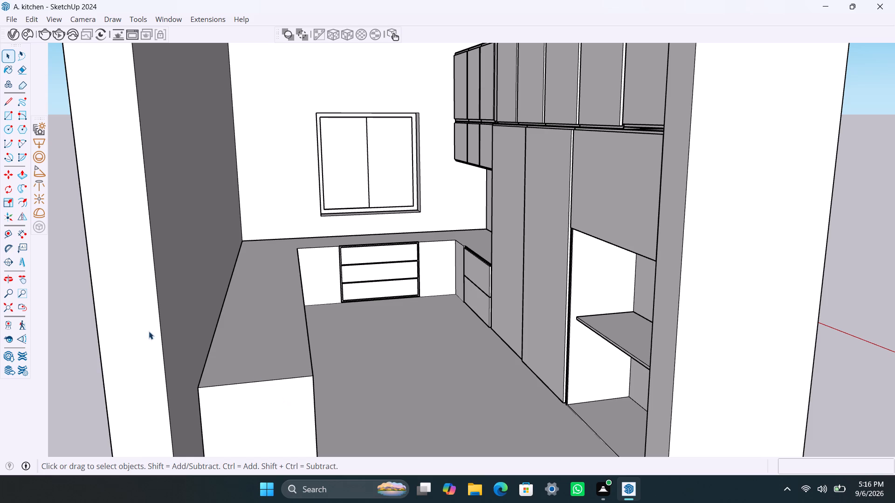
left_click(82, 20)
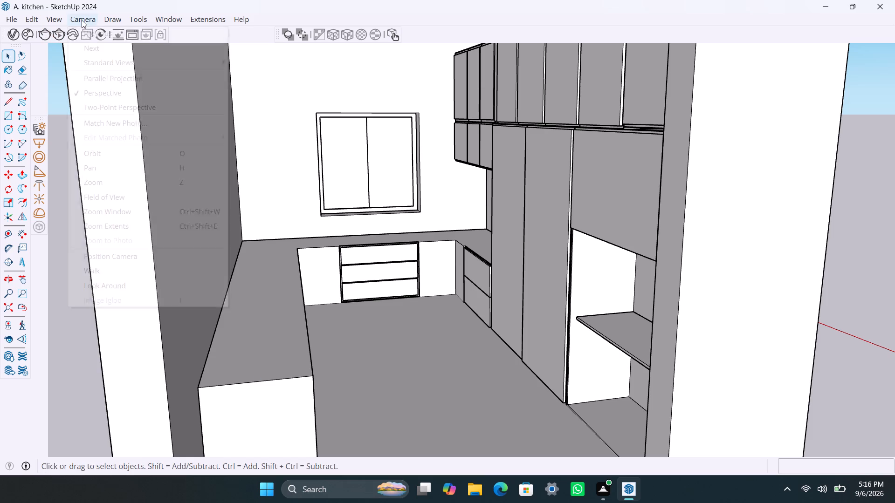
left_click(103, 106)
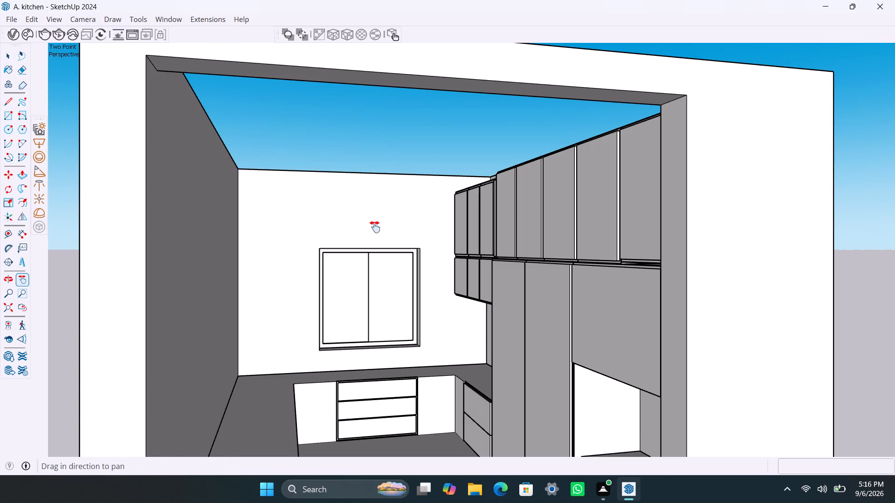
Examine the kitchen through its front opening, checking the window wall, the long counter and the tall cabinets.
middle_click_drag(376, 237, 352, 215)
scroll(353, 211, "down", 6)
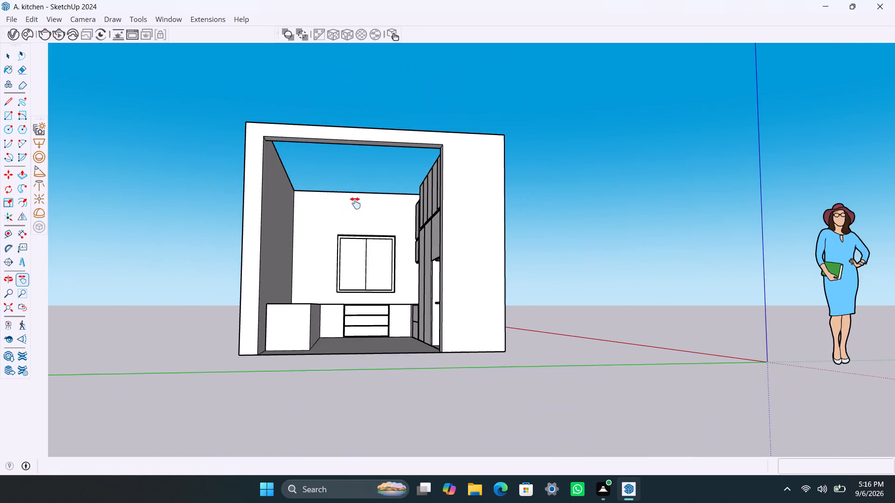
scroll(356, 201, "up", 6)
scroll(356, 184, "down", 1)
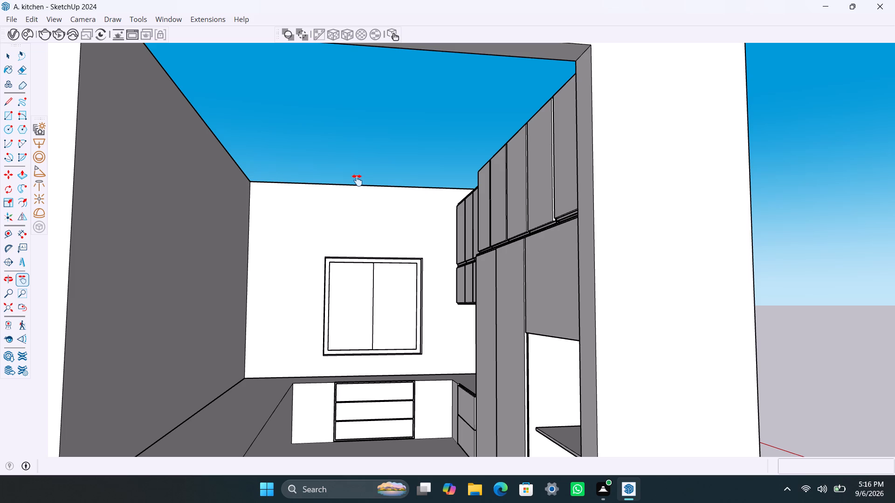
scroll(316, 259, "down", 6)
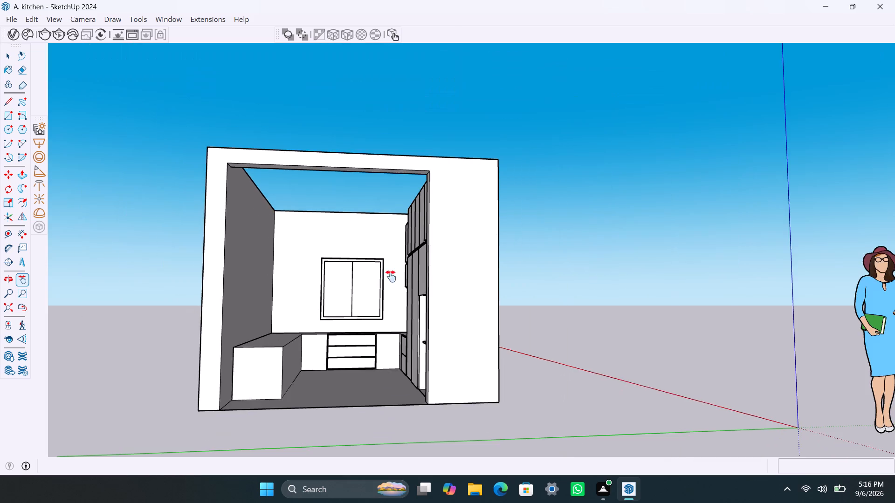
middle_click_drag(485, 276, 355, 319)
scroll(365, 298, "up", 5)
middle_click_drag(345, 280, 431, 272)
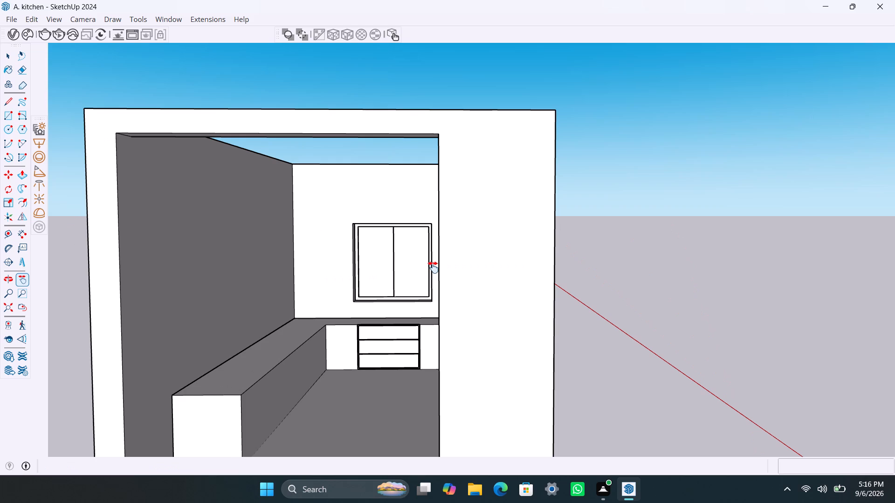
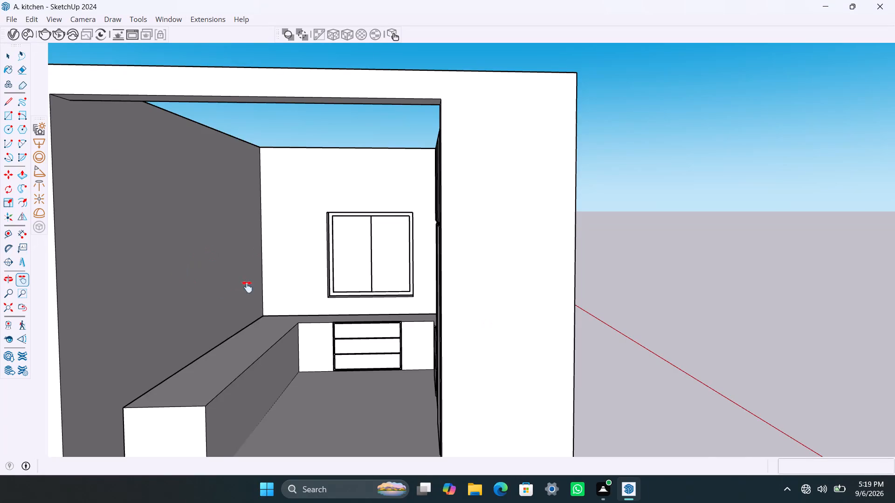
Examine the kitchen from an angled exterior viewpoint through its front opening, focusing on the tall cabinets, wall units and open shelving.
scroll(319, 307, "down", 4)
scroll(314, 304, "up", 4)
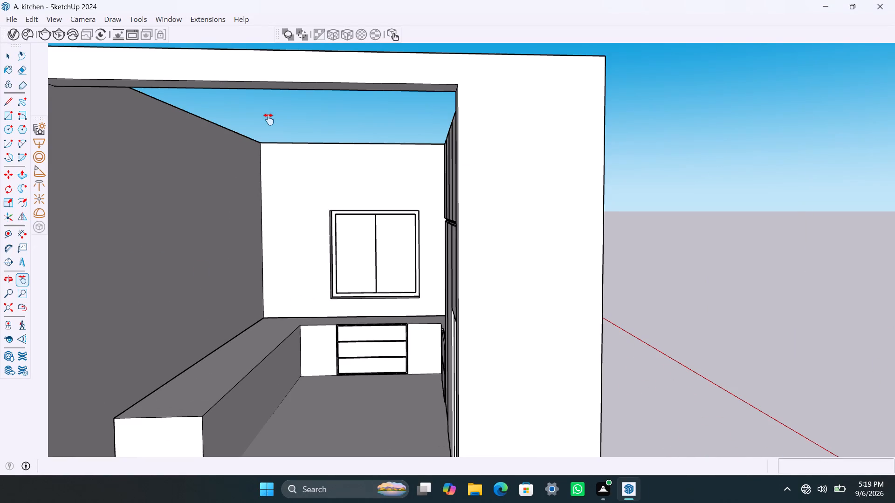
left_click(268, 119)
scroll(265, 195, "down", 4)
triple_click(647, 166)
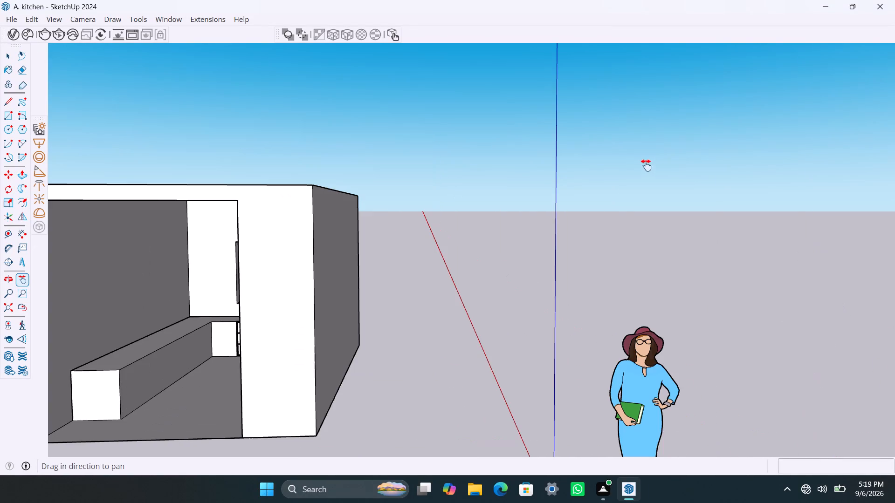
scroll(351, 224, "down", 5)
middle_click_drag(318, 239, 489, 210)
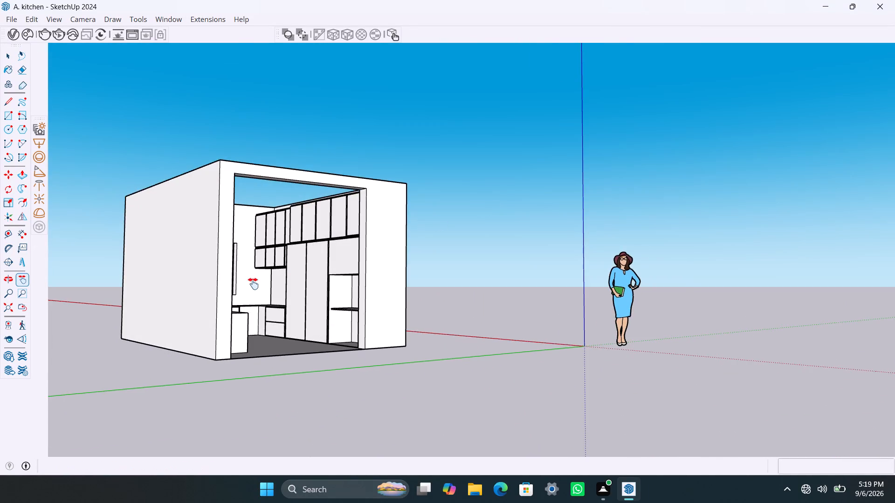
scroll(253, 284, "up", 4)
middle_click(250, 293)
scroll(271, 290, "down", 1)
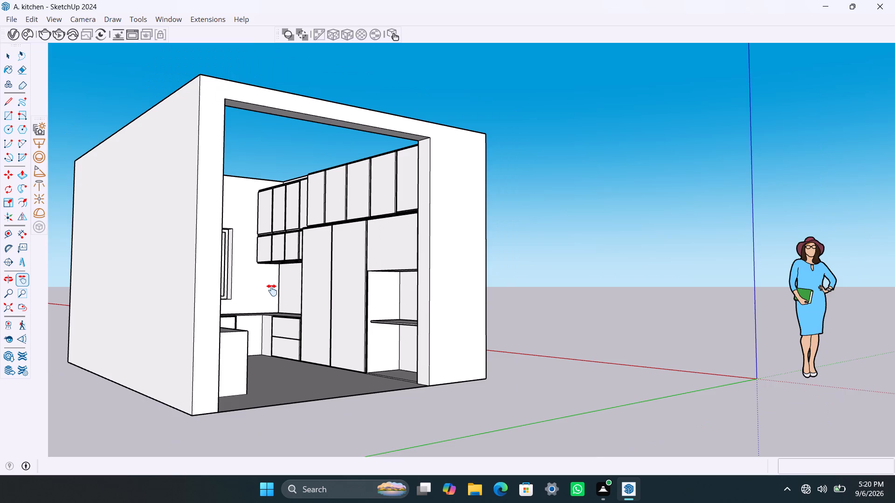
scroll(272, 290, "up", 1)
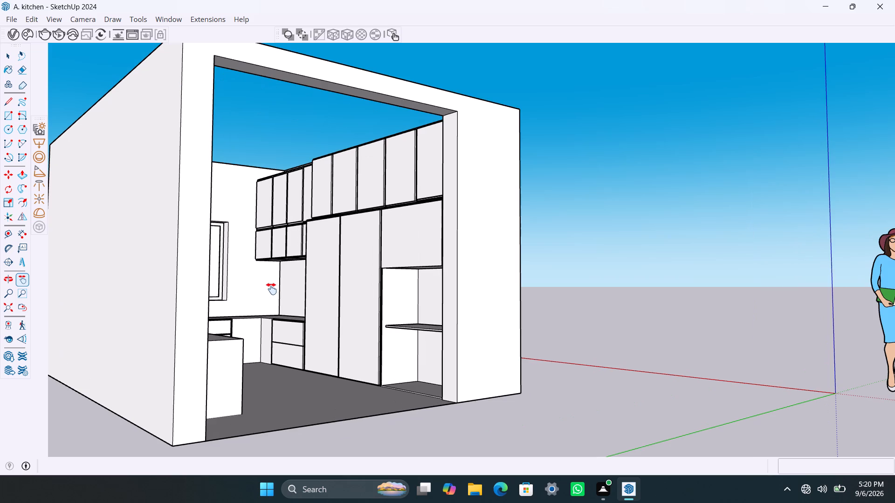
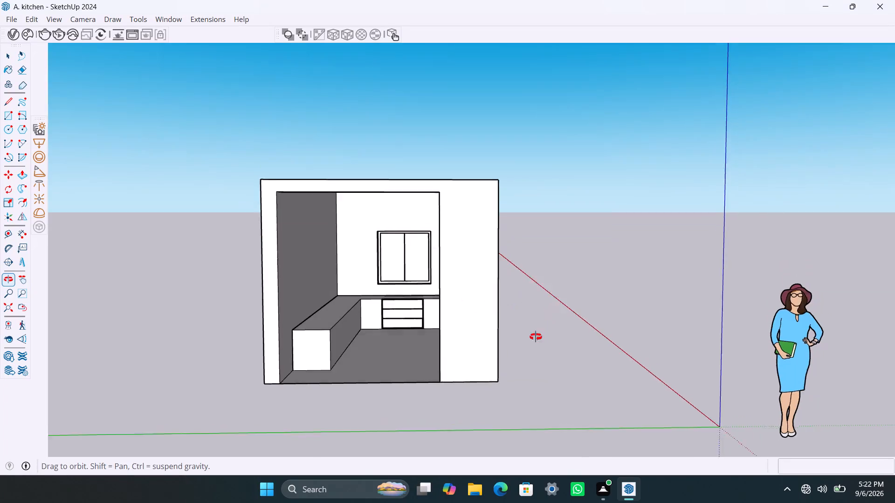
Examine the kitchen room from a raised exterior corner viewpoint, focusing on the front opening and the long base counter inside.
middle_click_drag(396, 358, 392, 358)
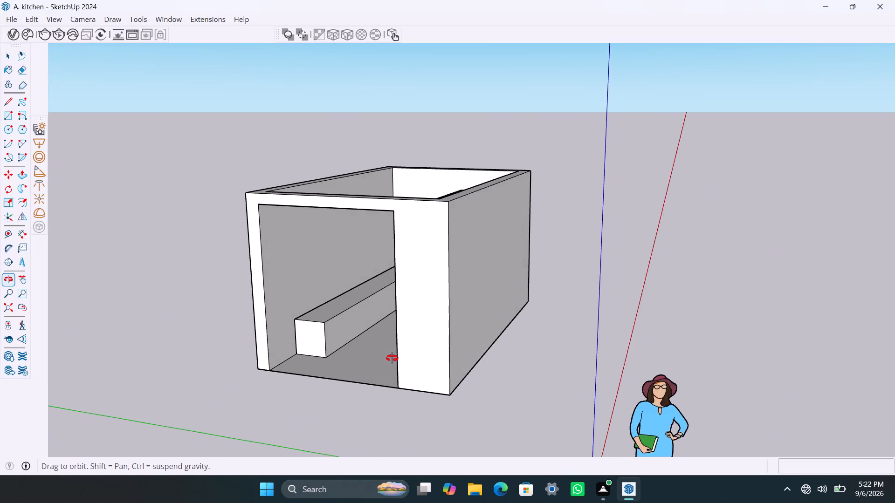
middle_click_drag(392, 358, 392, 358)
scroll(338, 331, "up", 4)
scroll(351, 306, "down", 1)
middle_click_drag(355, 304, 348, 307)
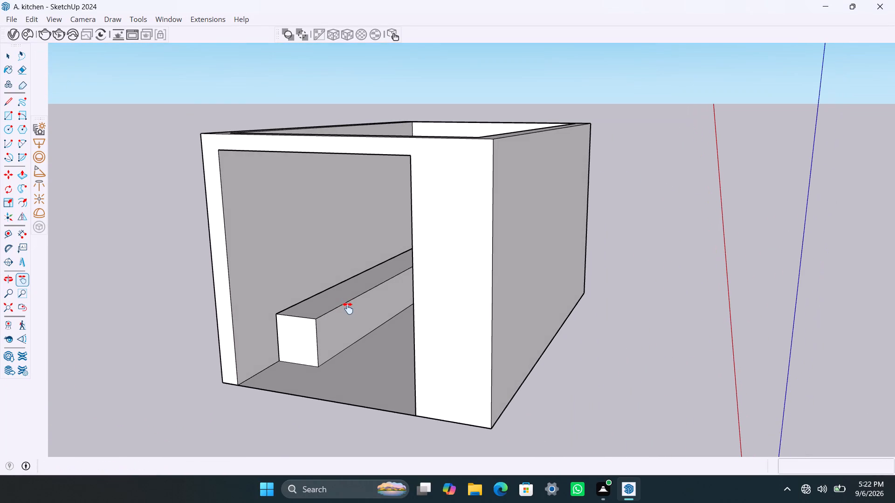
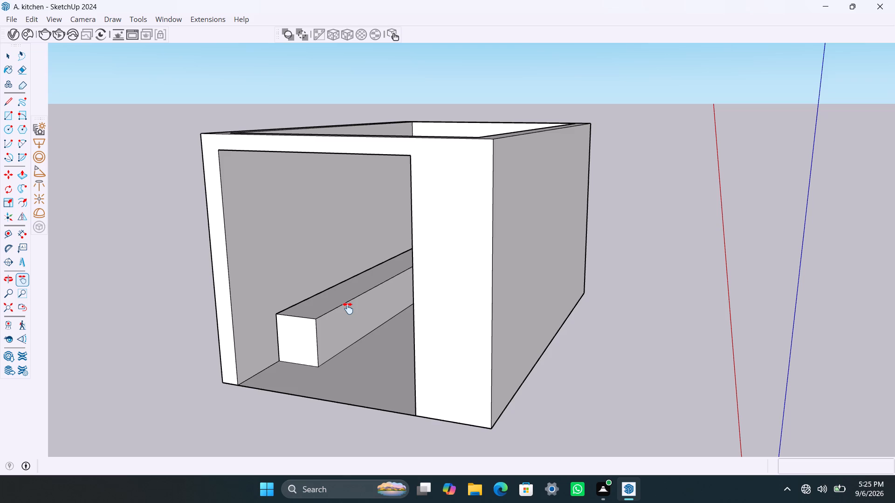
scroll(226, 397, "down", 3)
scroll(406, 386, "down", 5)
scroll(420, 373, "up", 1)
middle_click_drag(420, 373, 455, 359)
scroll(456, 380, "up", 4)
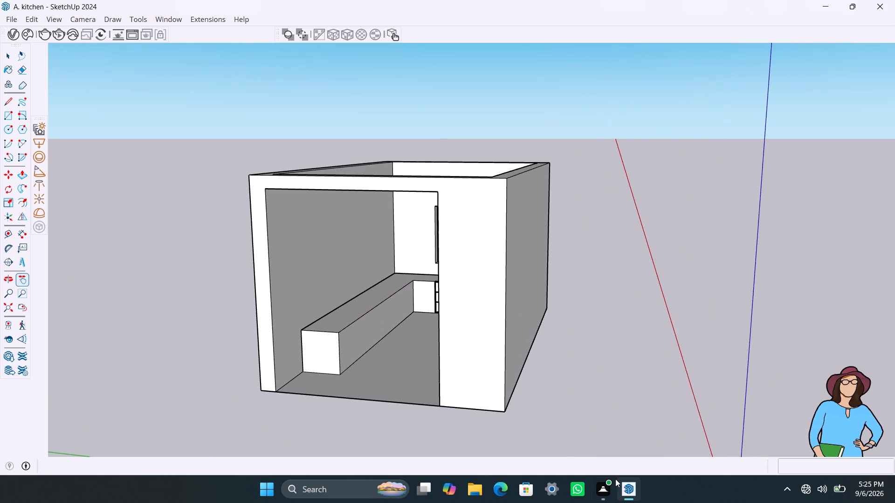
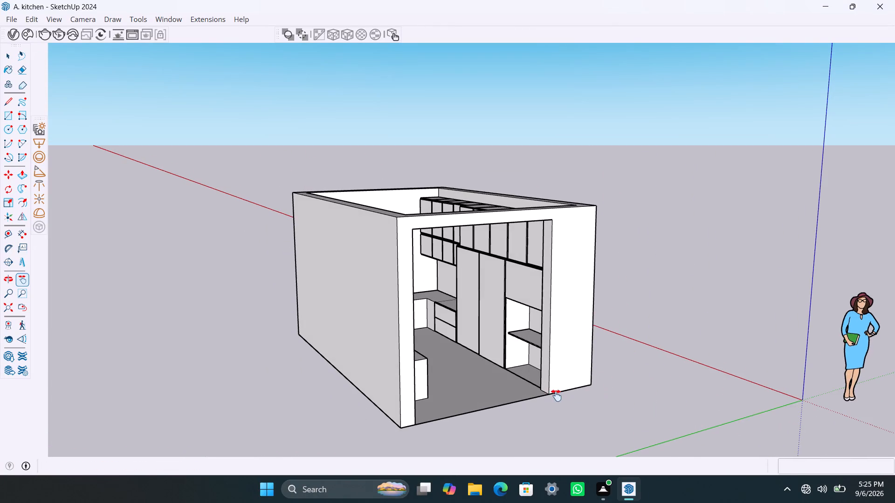
Save the kitchen model with a closer perspective view through the room's open front.
scroll(555, 395, "up", 2)
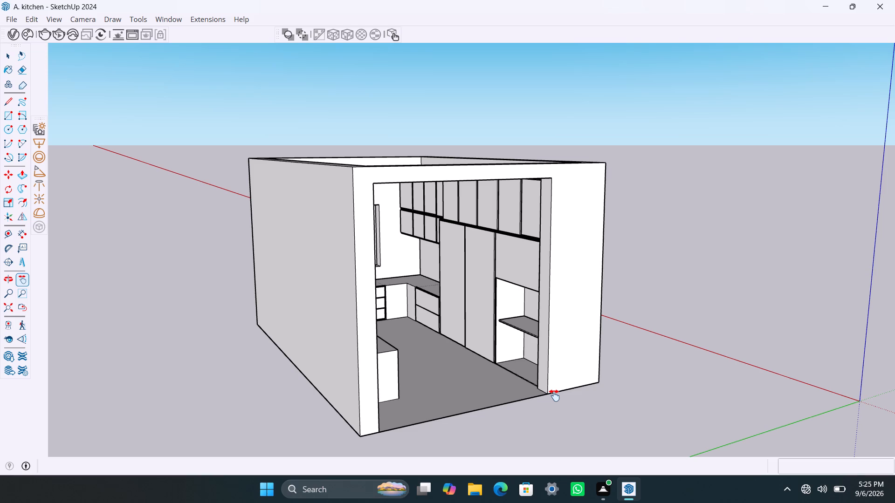
key("ctrl+s")
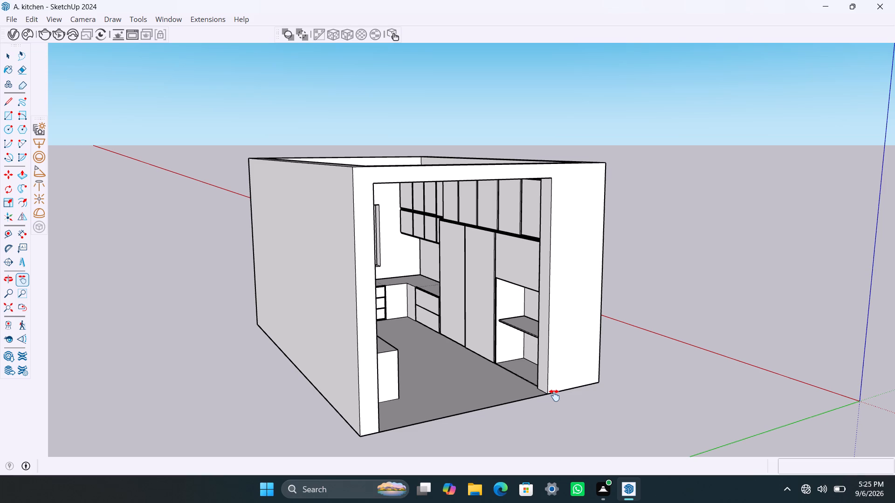
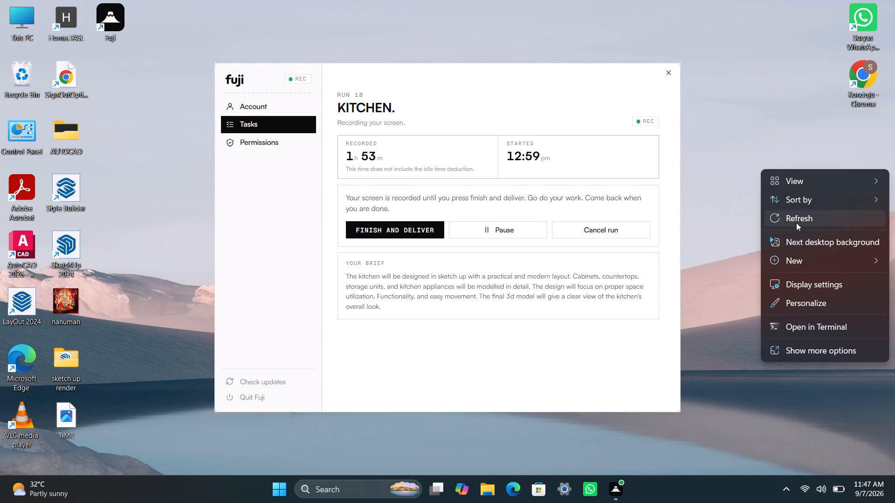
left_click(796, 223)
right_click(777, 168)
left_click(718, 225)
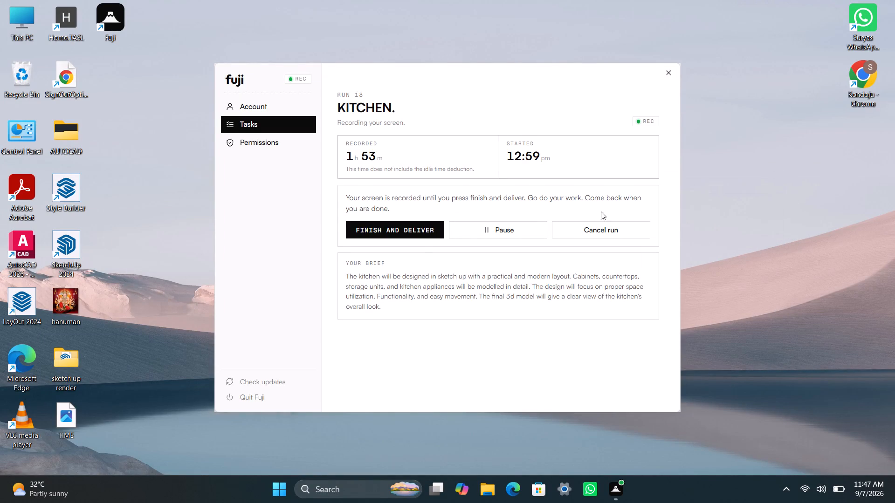
Launch SketchUp 2024 from its desktop shortcut.
double_click(70, 252)
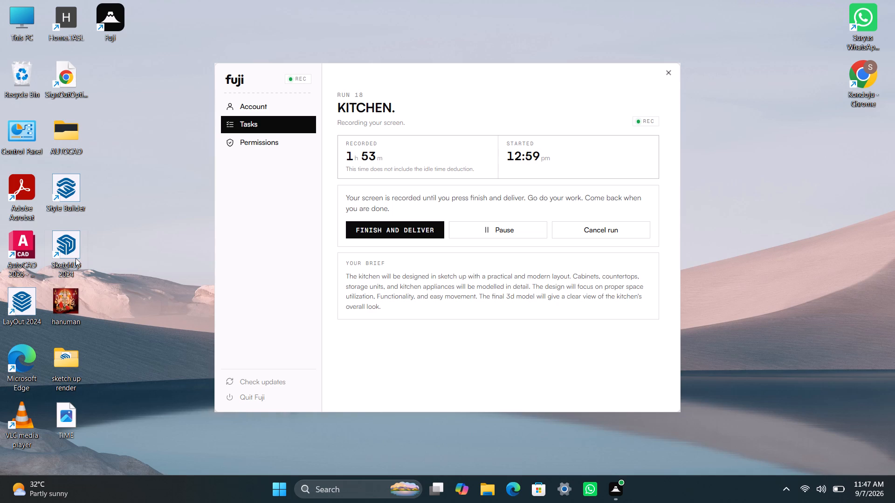
double_click(72, 249)
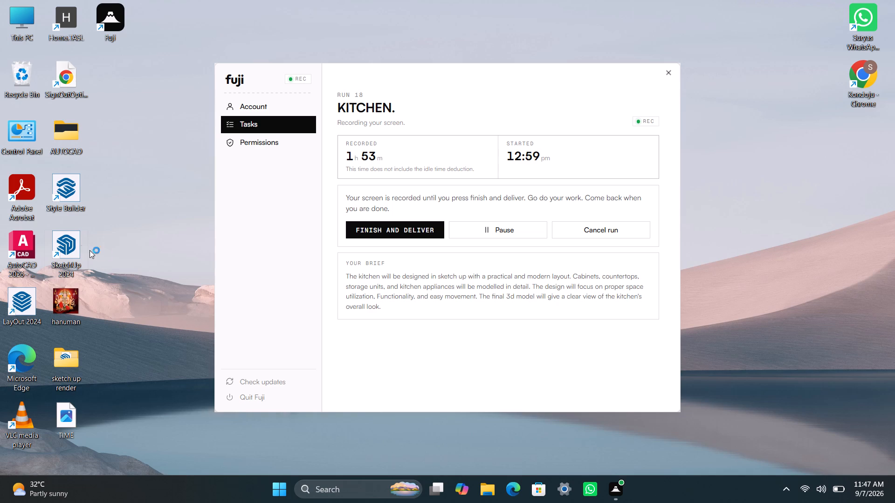
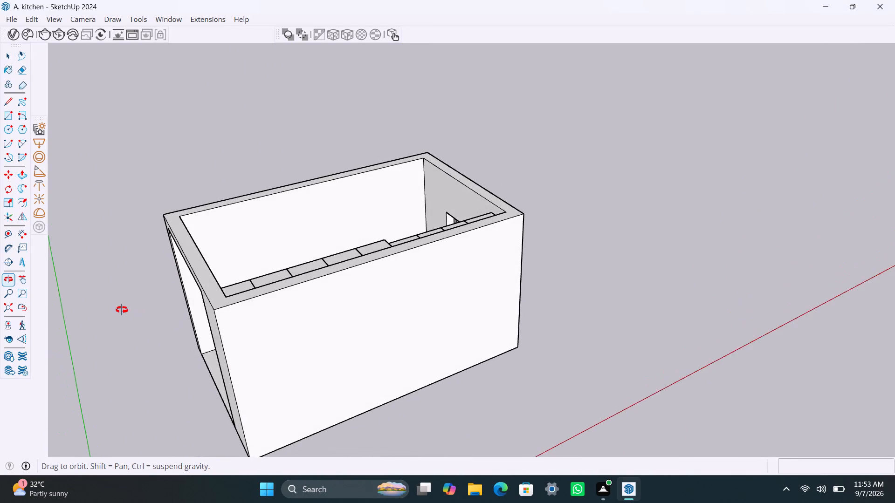
Examine the kitchen room from outside and above, finishing on the blank inner long wall behind the counter.
middle_click_drag(122, 310, 116, 308)
scroll(237, 276, "down", 1)
middle_click_drag(224, 286, 308, 302)
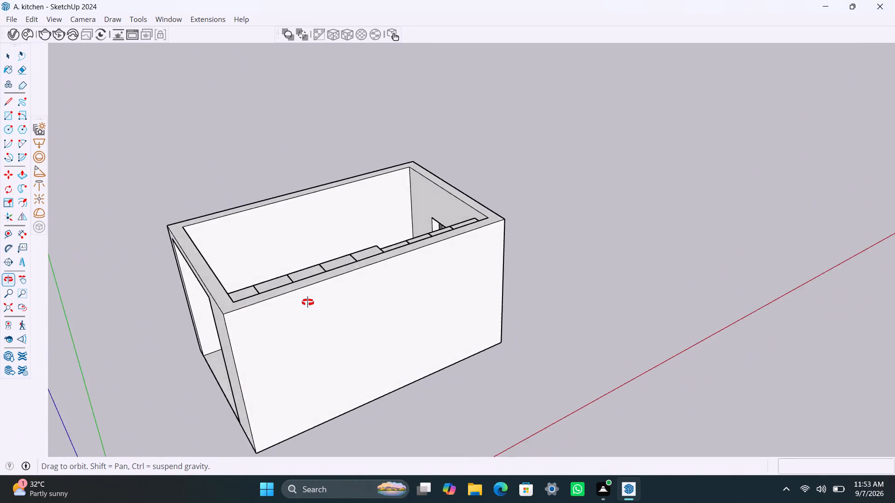
middle_click_drag(308, 302, 360, 301)
scroll(345, 279, "down", 5)
middle_click_drag(226, 315, 262, 307)
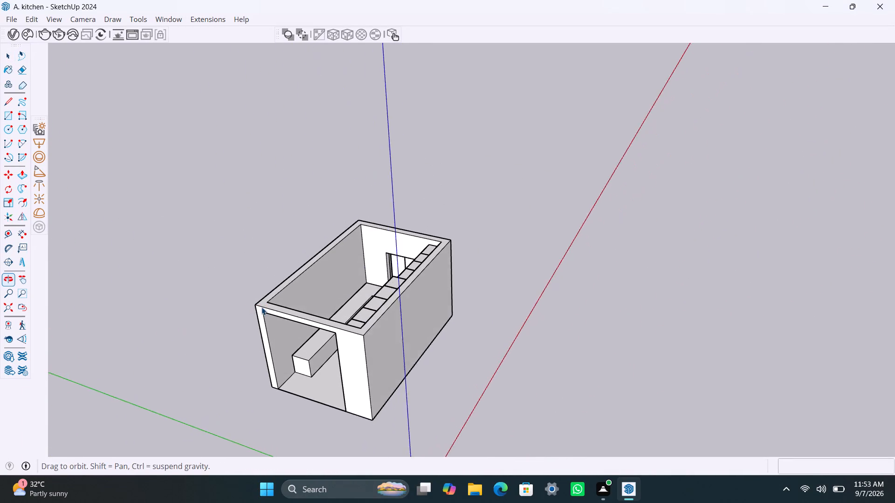
scroll(262, 307, "up", 1)
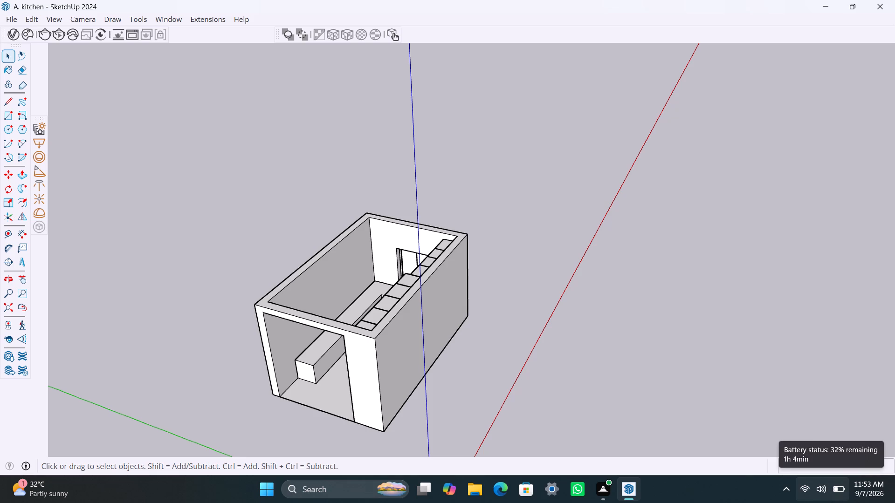
scroll(810, 502, "down", 1)
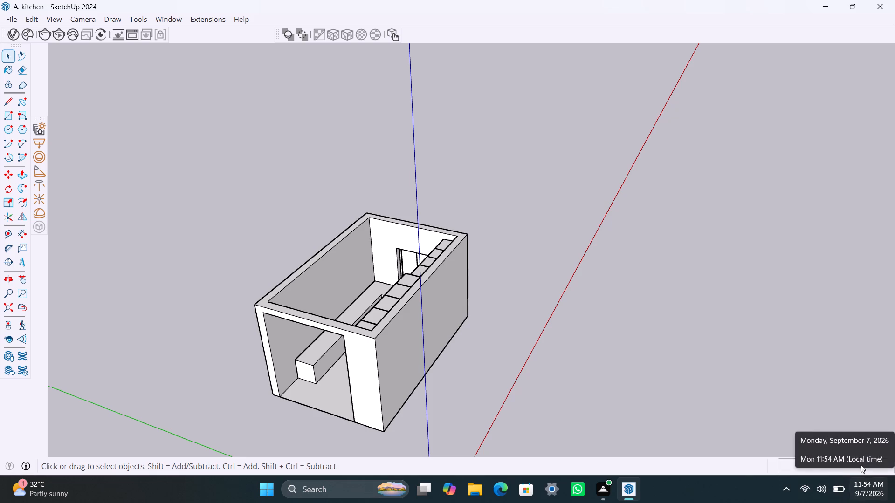
scroll(376, 277, "down", 4)
middle_click_drag(505, 328, 240, 439)
scroll(409, 232, "up", 5)
middle_click_drag(413, 182, 410, 295)
scroll(414, 213, "up", 4)
middle_click_drag(412, 183, 410, 52)
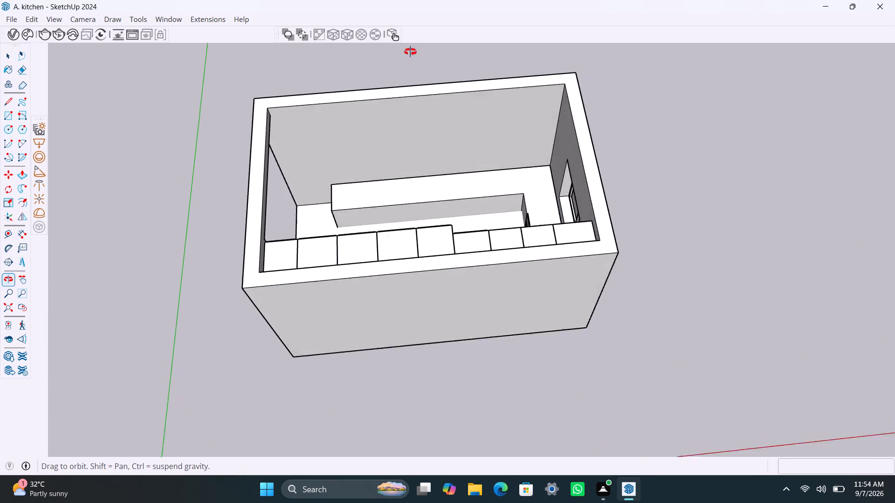
middle_click_drag(410, 52, 406, 27)
scroll(404, 120, "up", 4)
middle_click_drag(439, 165, 474, 275, "shift")
scroll(462, 272, "up", 2)
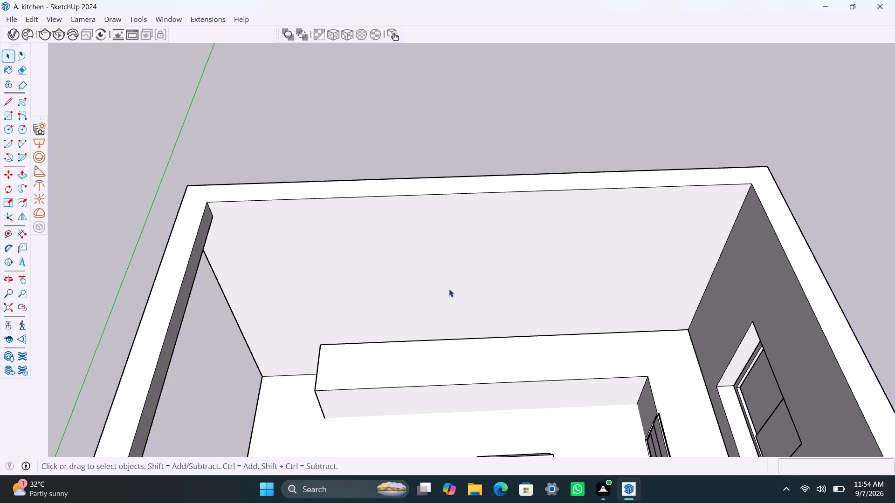
Place vertical guides on the blank long wall, 1'5/16" from the window-wall corner and another 3'1/4" beyond the first.
key("t")
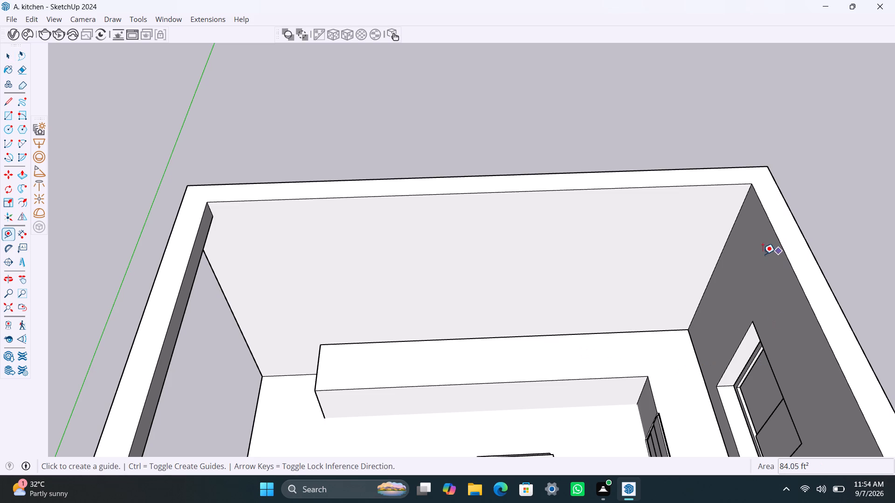
left_click(727, 247)
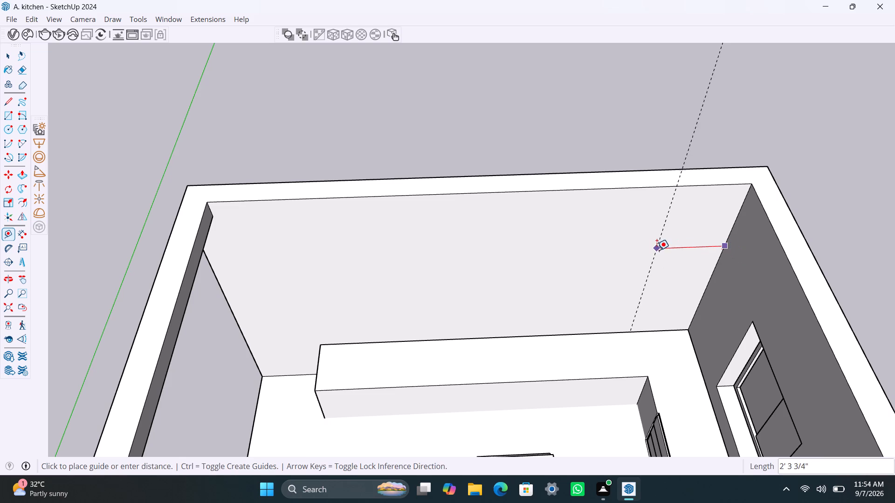
key("1")
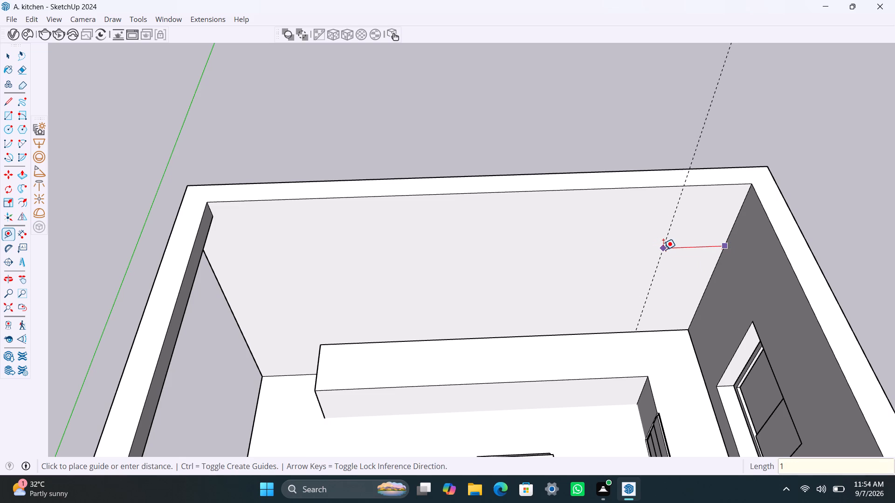
key("apostrophe")
key("5")
key("slash")
type("16\"")
key("Return")
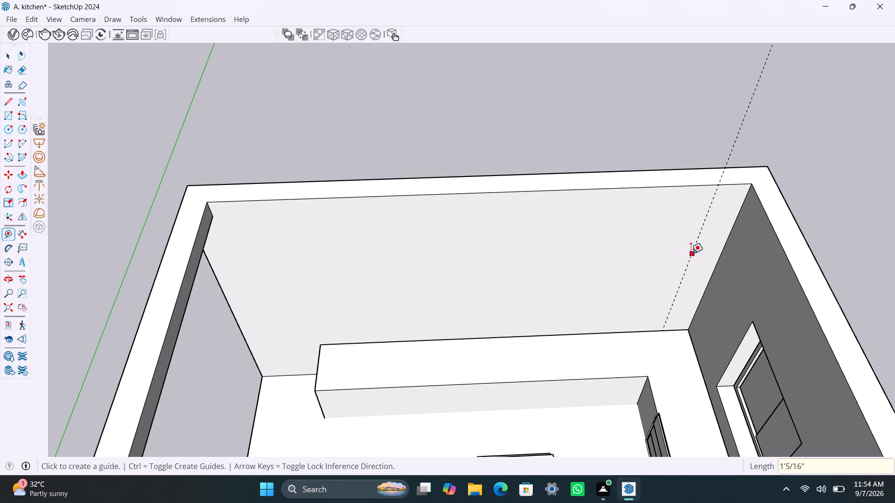
left_click_drag(693, 252, 686, 252)
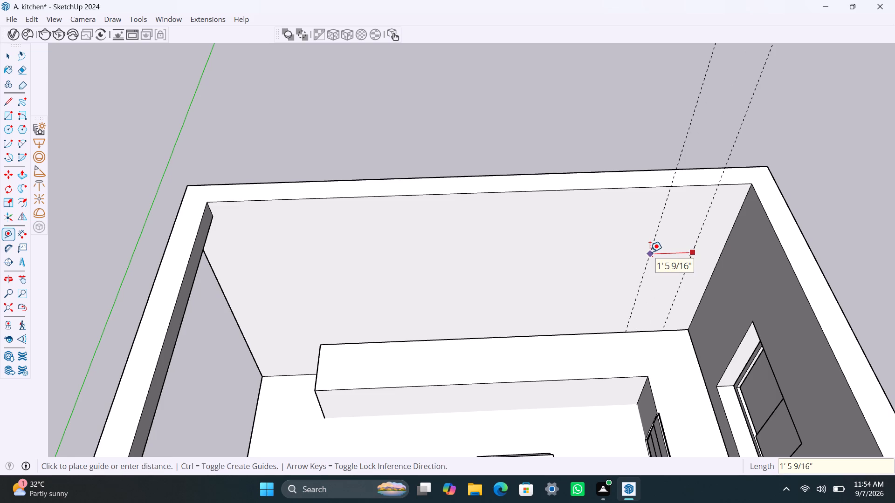
type("3'")
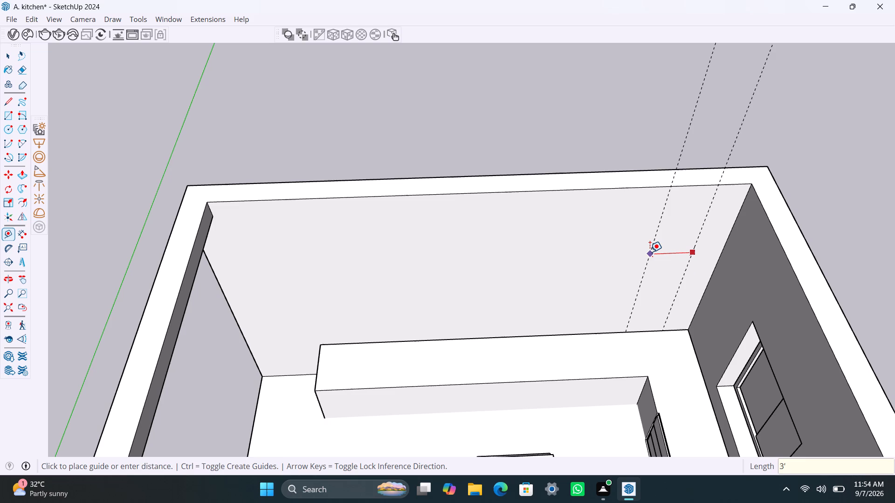
type("1/4\"")
key("Return")
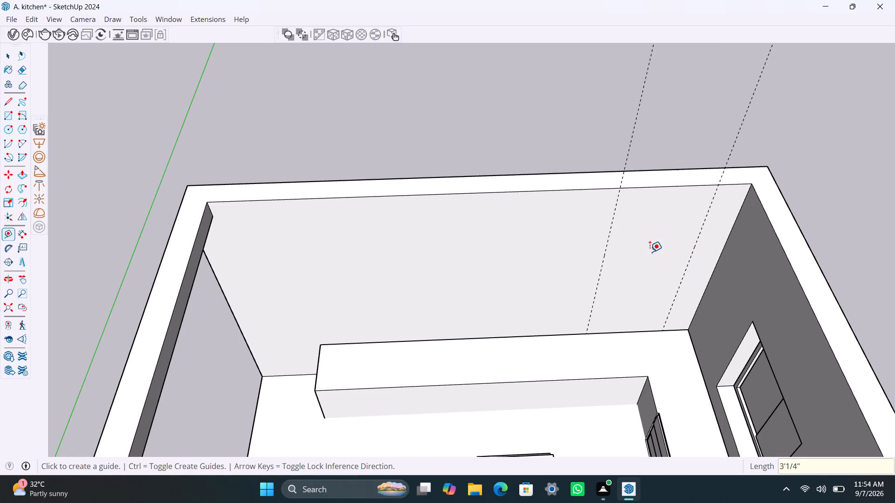
Add two more vertical guides along the same wall, continuing away from the window wall, each spaced 2'5" from the previous guide.
left_click_drag(599, 282, 589, 281)
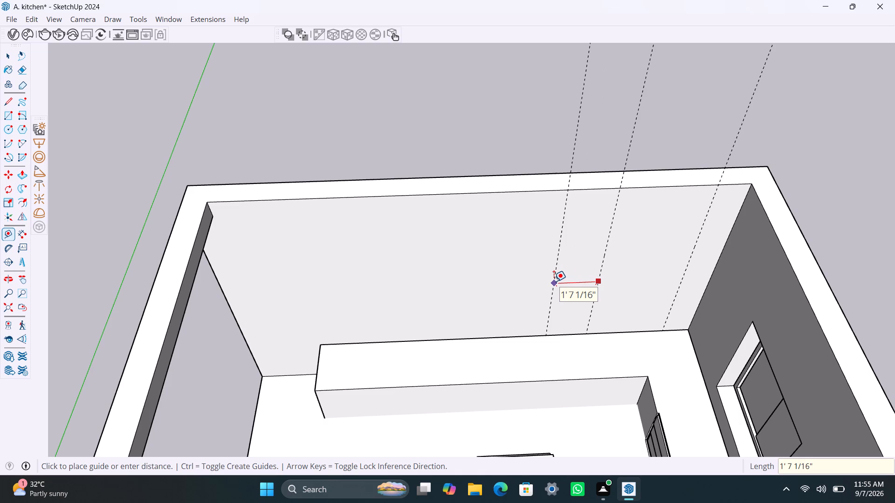
type("2'5\"")
key("Return")
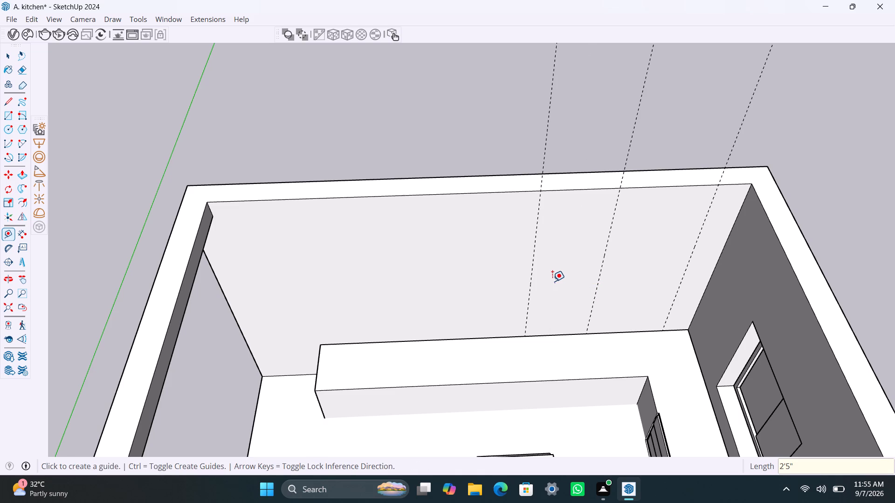
left_click(534, 253)
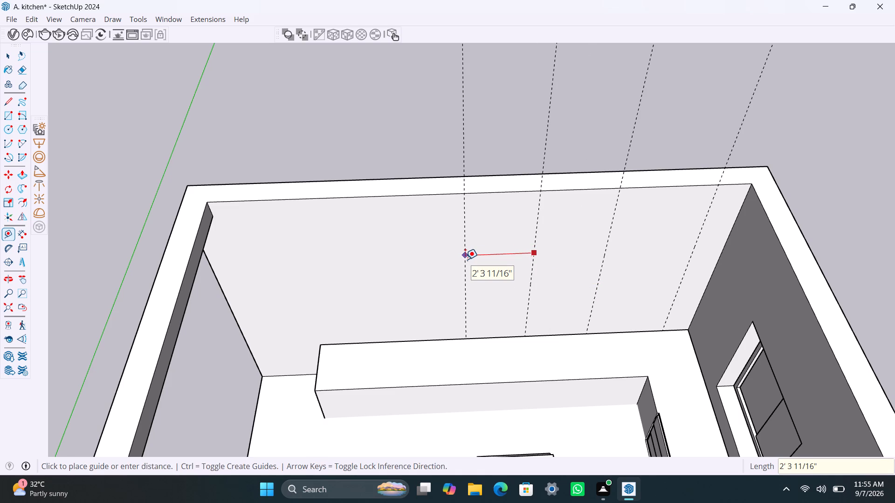
type("2'5\"")
key("Return")
Add two further vertical guides toward the counter's free end, the first 3' from the last guide and the second 2'6" beyond it.
left_click_drag(462, 263, 457, 262)
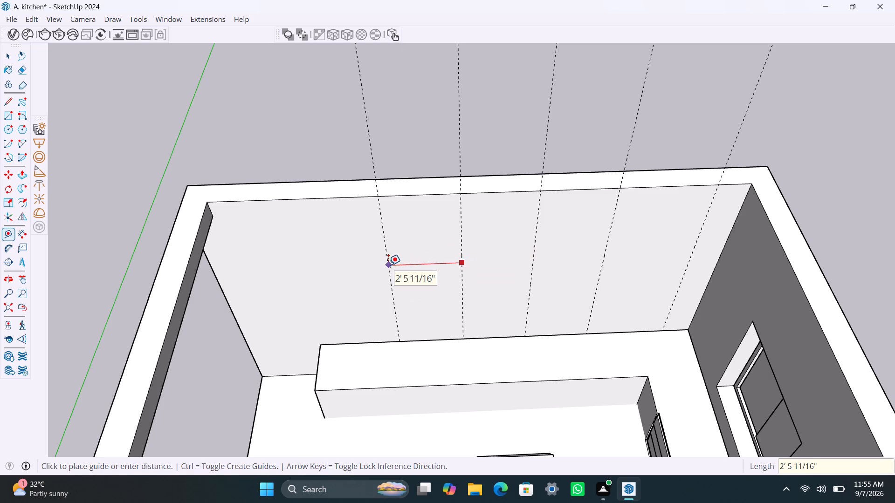
type("3'")
key("Return")
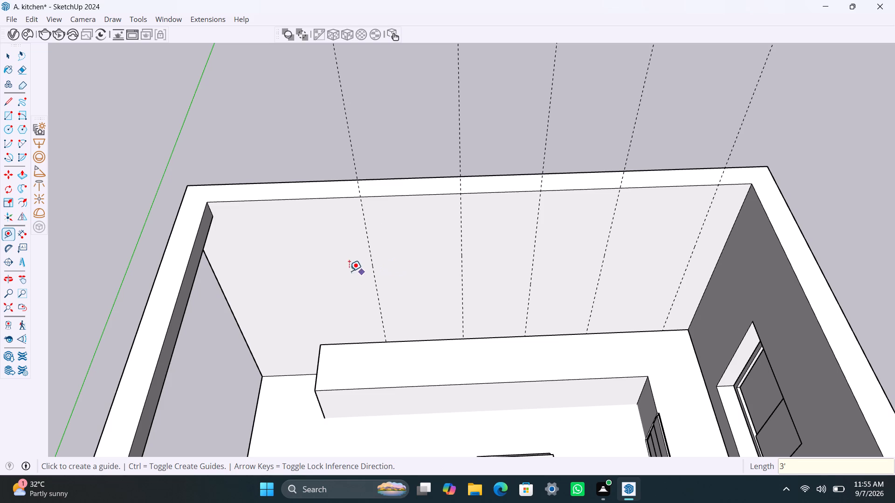
left_click_drag(370, 247, 365, 247)
type("2'6\"")
key("Return")
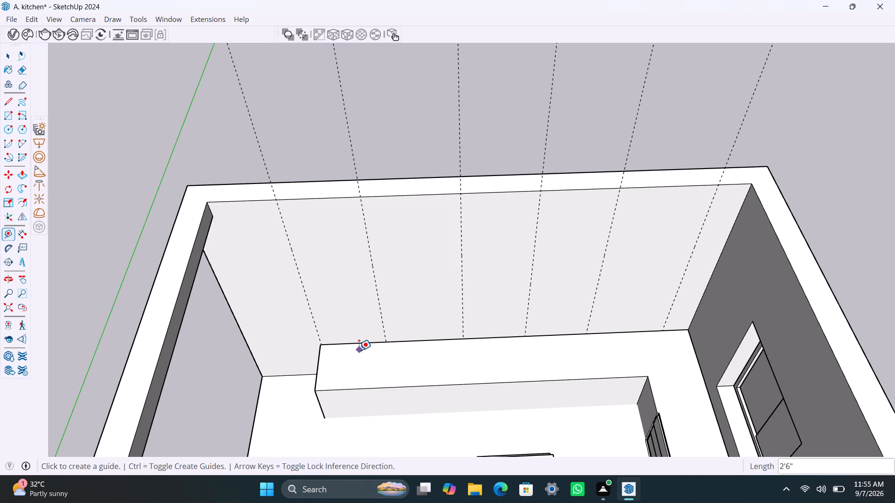
Measure the clearance from the countertop's inner corner up to the underside of the existing wall cabinets.
scroll(360, 320, "down", 7)
middle_click_drag(360, 324, 628, 403)
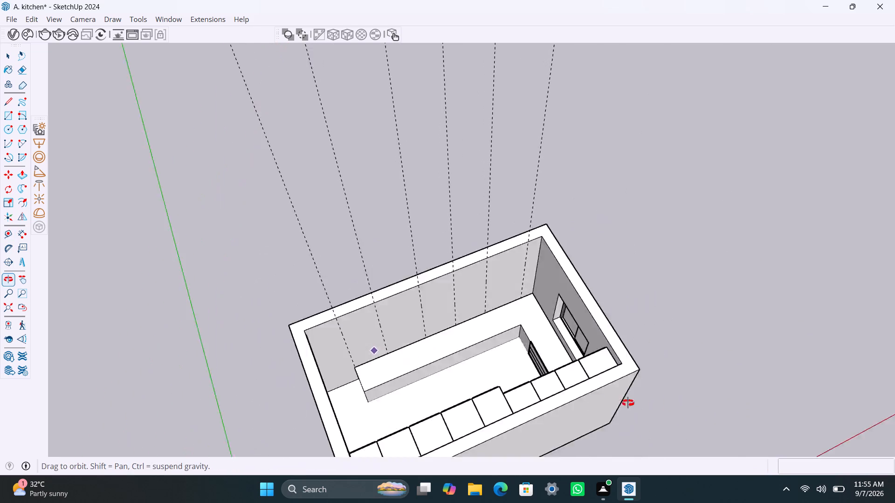
middle_click_drag(628, 403, 793, 381)
scroll(598, 247, "up", 3)
middle_click_drag(529, 344, 614, 300)
scroll(584, 209, "up", 3)
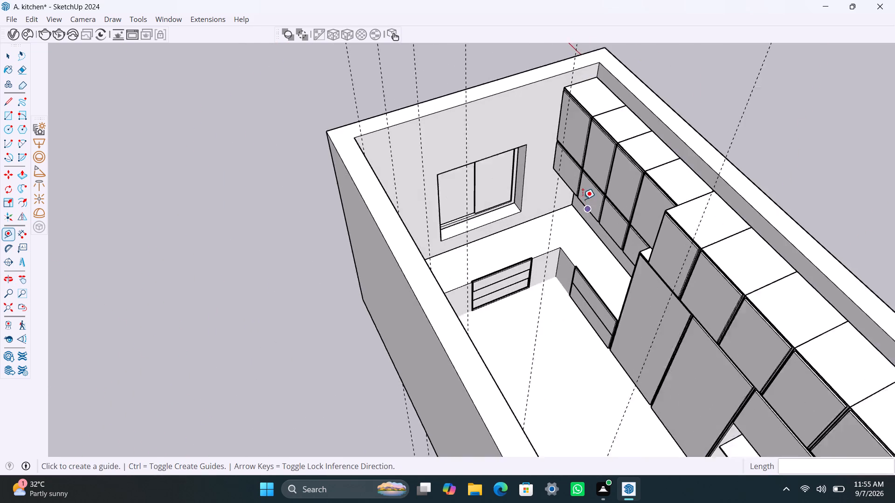
scroll(583, 199, "up", 13)
middle_click_drag(590, 239, 644, 134)
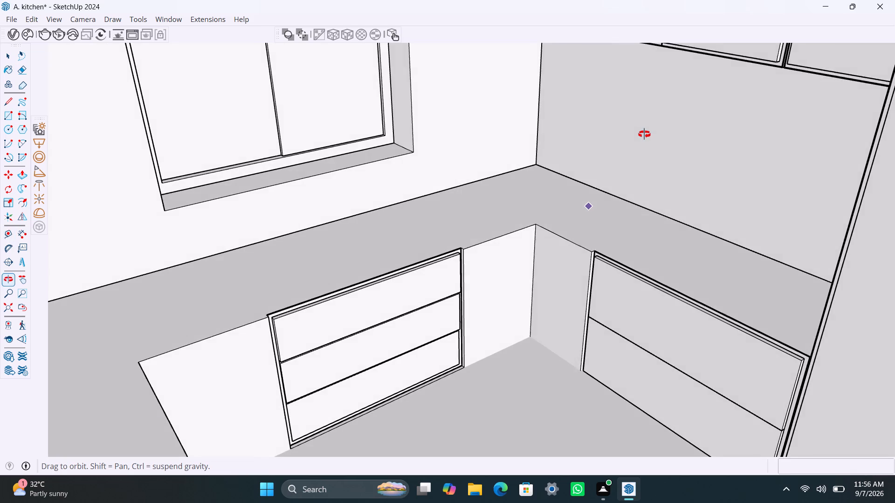
middle_click_drag(644, 134, 640, 138)
key("d")
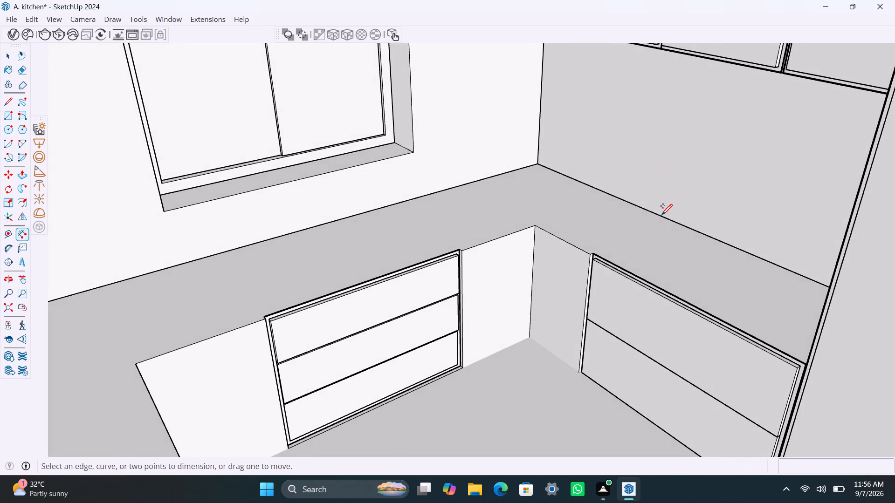
left_click(539, 160)
scroll(535, 111, "down", 2)
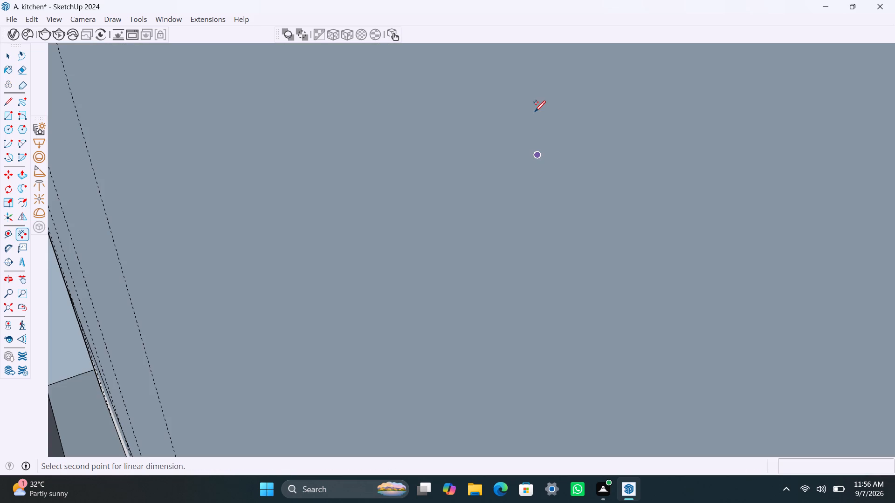
middle_click_drag(535, 112, 524, 186)
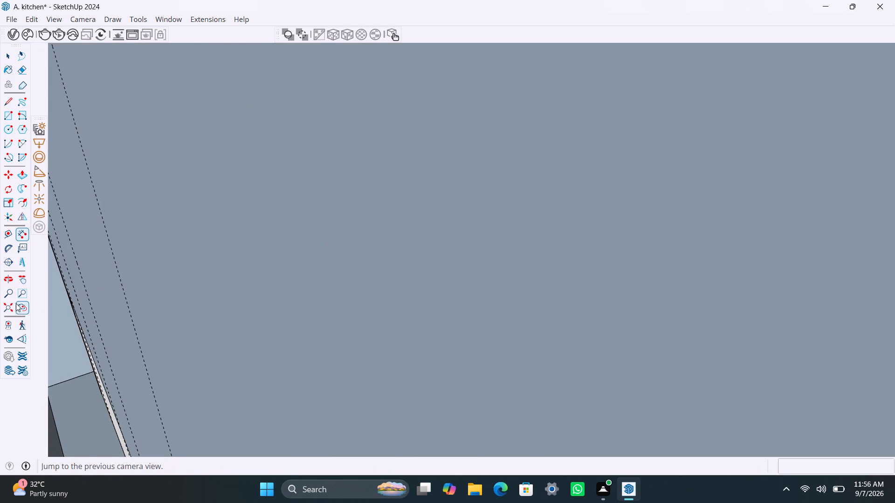
left_click(12, 305)
scroll(305, 150, "down", 2)
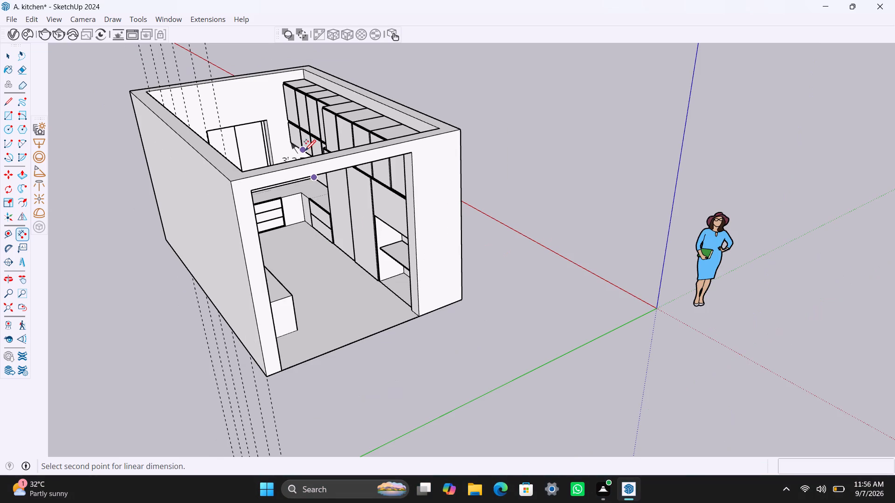
middle_click_drag(306, 152, 358, 307, "shift")
scroll(358, 307, "up", 4)
middle_click_drag(358, 306, 358, 304)
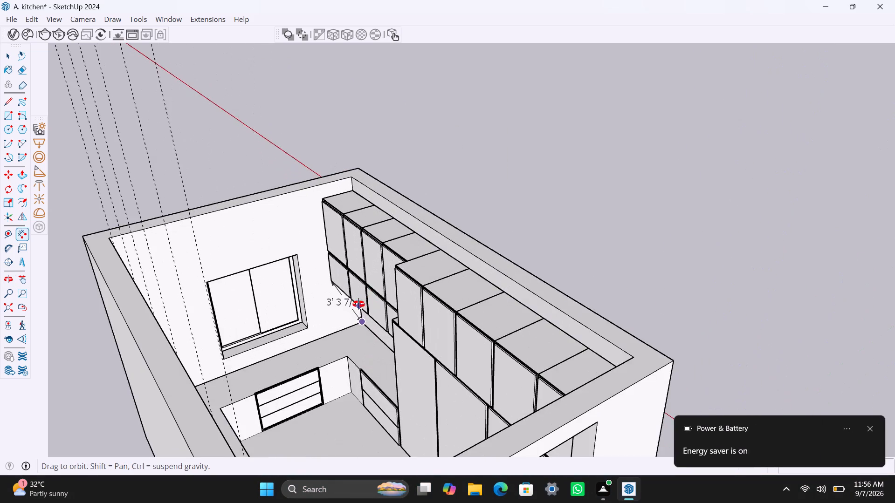
middle_click_drag(358, 304, 367, 287)
scroll(354, 298, "up", 19)
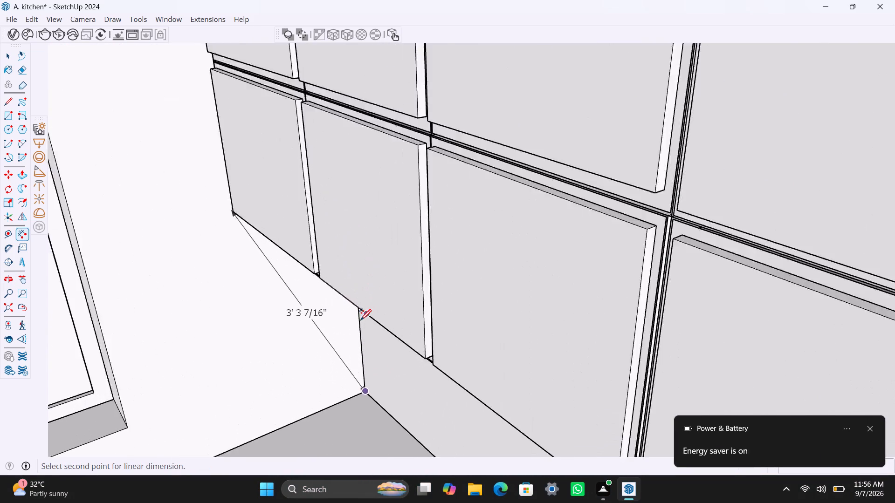
scroll(360, 319, "up", 7)
middle_click_drag(368, 310, 379, 297)
scroll(380, 294, "down", 4)
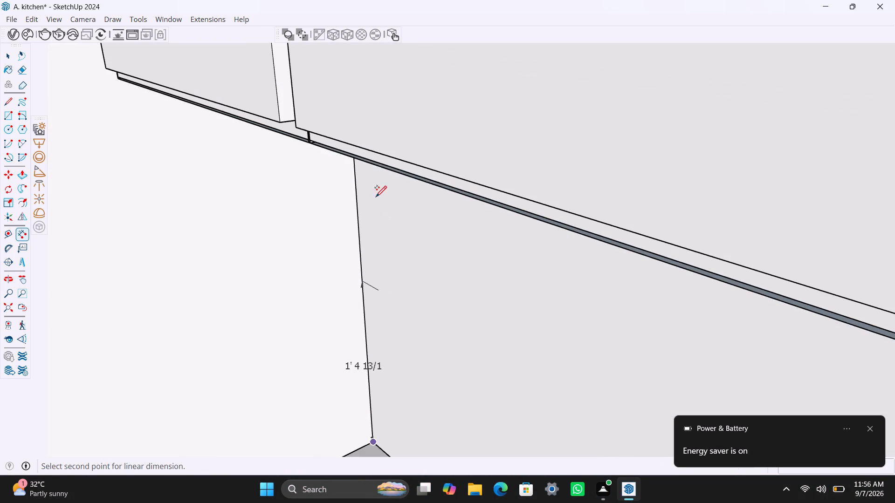
middle_click_drag(370, 175, 392, 132)
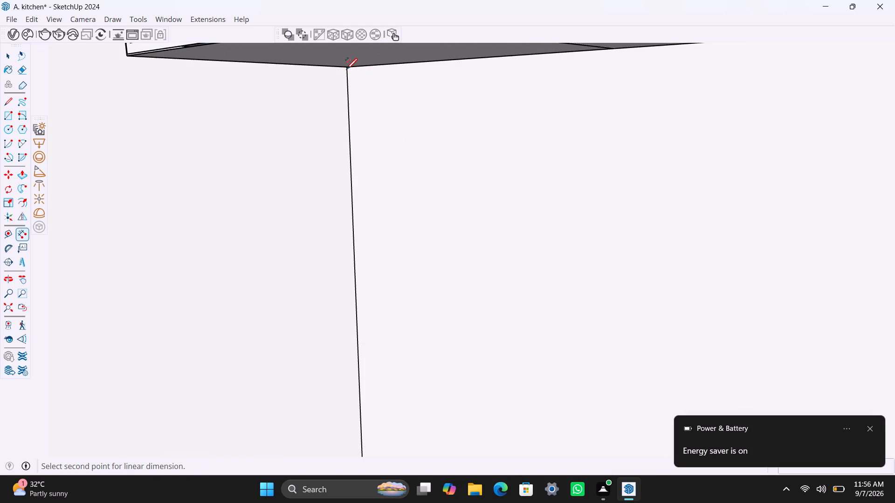
left_click(349, 64)
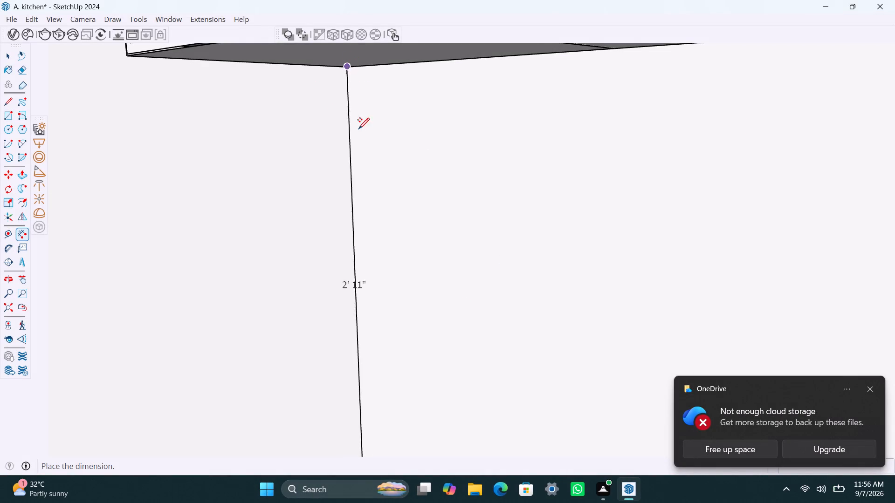
scroll(359, 163, "down", 5)
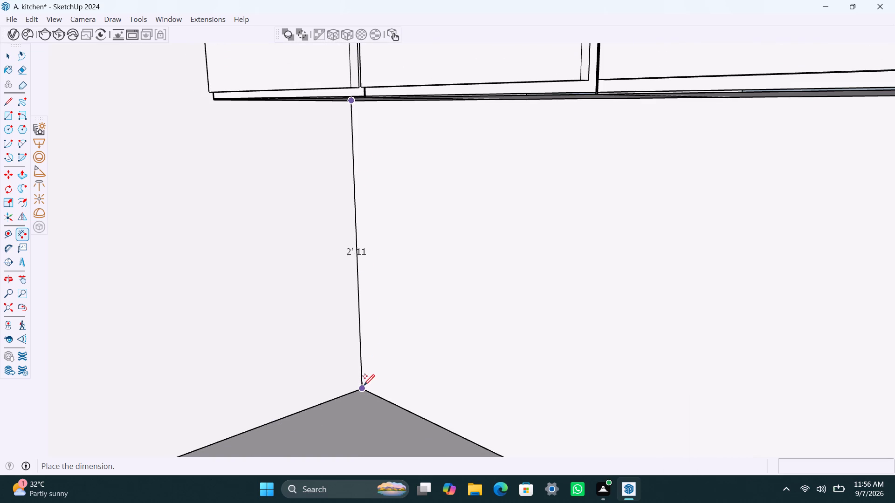
key("Escape")
Place a horizontal guide on the blank long wall, 3' above the counter's back edge.
scroll(158, 298, "down", 10)
scroll(270, 277, "down", 5)
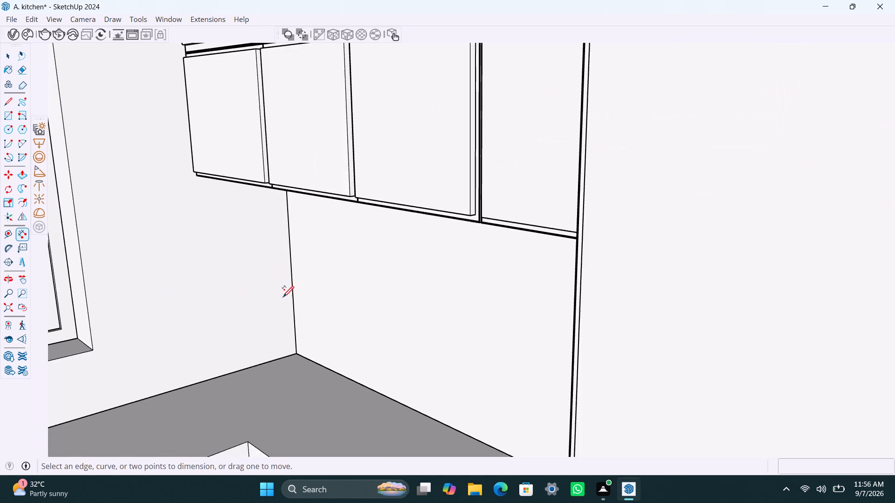
scroll(288, 300, "down", 10)
middle_click_drag(363, 369, 32, 385)
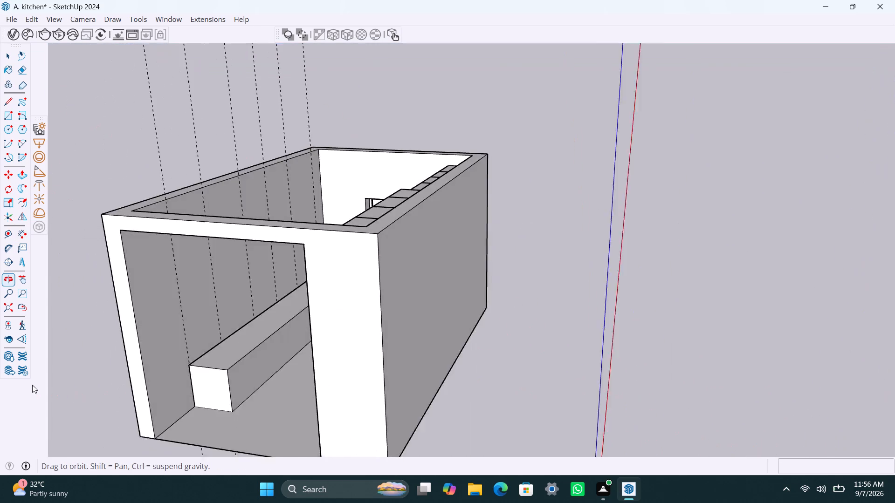
middle_click_drag(32, 385, 34, 395)
scroll(403, 192, "up", 2)
scroll(353, 181, "up", 4)
middle_click_drag(344, 187, 306, 301)
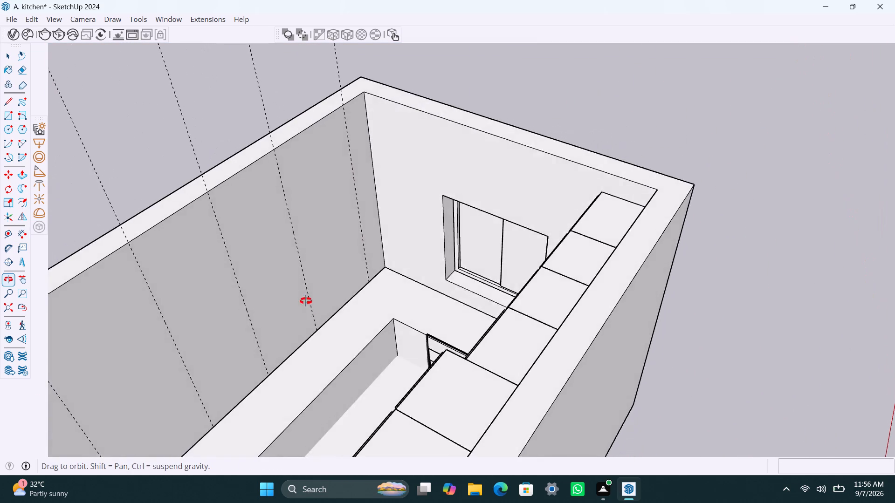
middle_click_drag(306, 301, 224, 264)
scroll(302, 248, "down", 2)
middle_click_drag(407, 236, 377, 322)
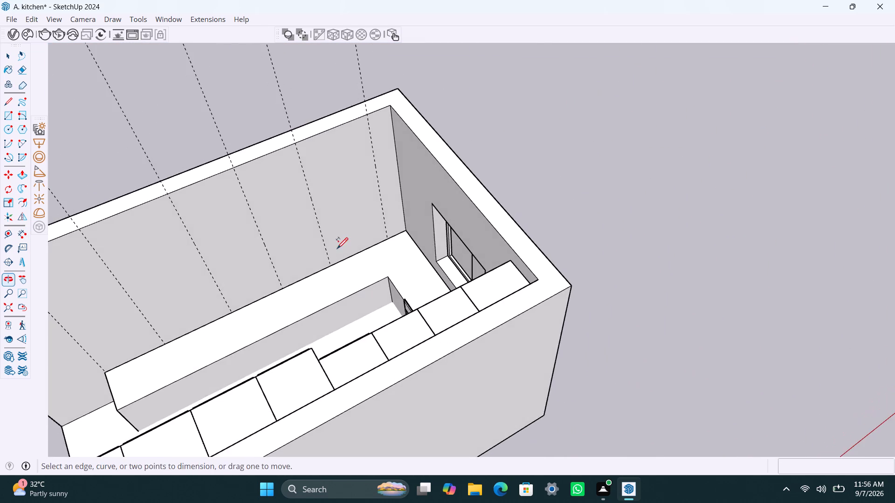
scroll(337, 246, "down", 2)
middle_click_drag(339, 239, 479, 193, "shift")
scroll(459, 221, "up", 4)
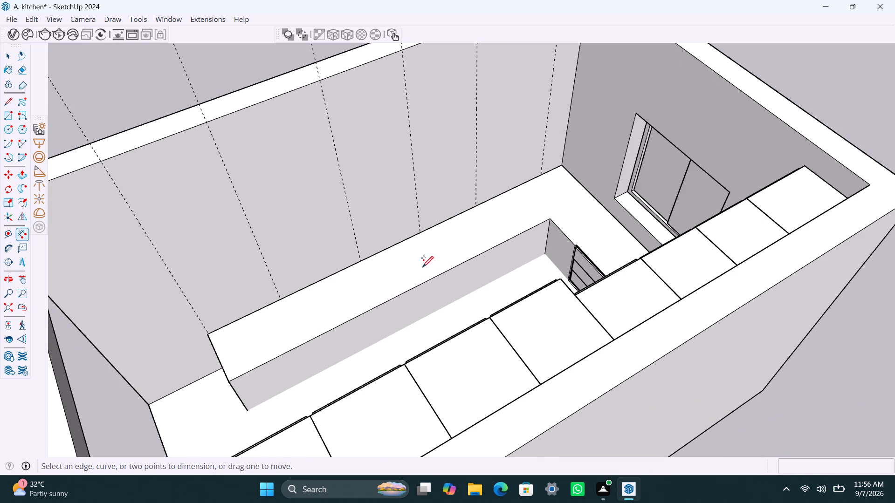
key("space")
key("t")
left_click(378, 249)
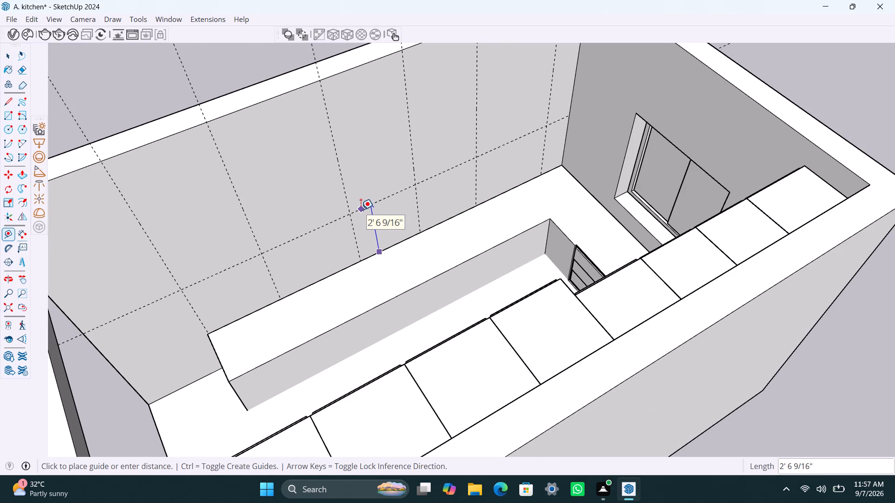
type("3'")
key("Return")
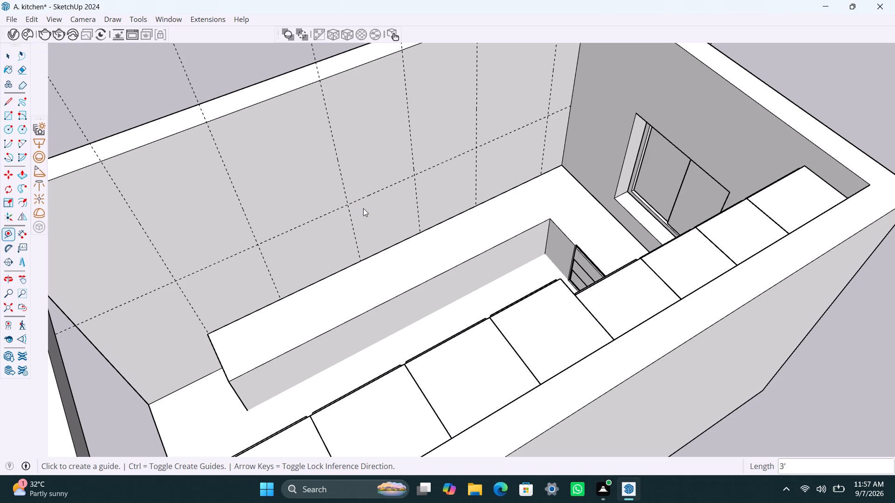
key("space")
Place a second horizontal guide on the blank long wall, 4'4" above the first horizontal guide.
scroll(478, 201, "down", 2)
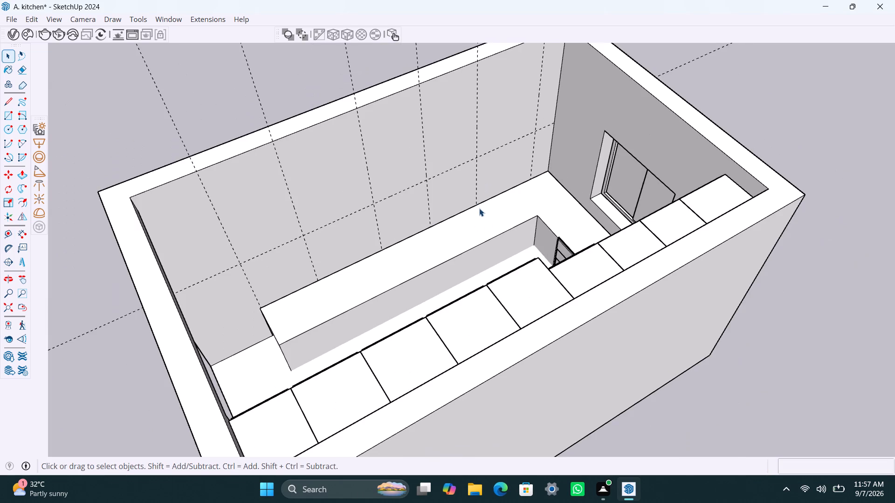
middle_click_drag(512, 247, 385, 258)
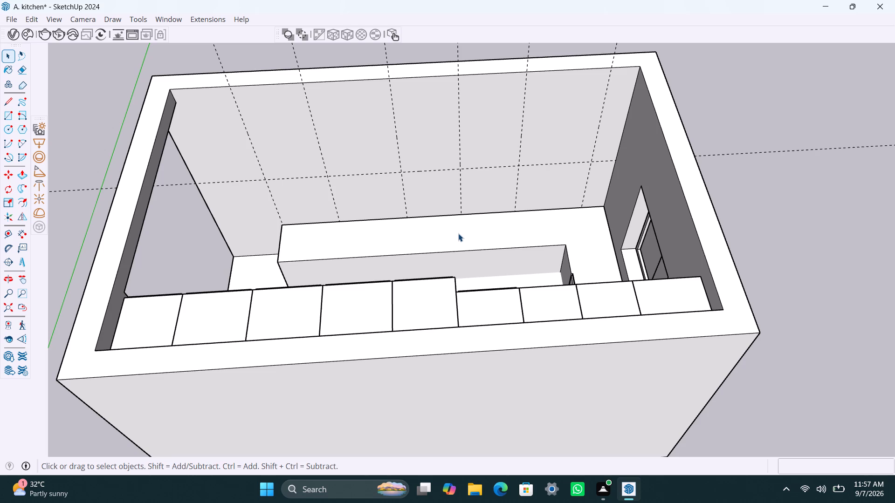
key("t")
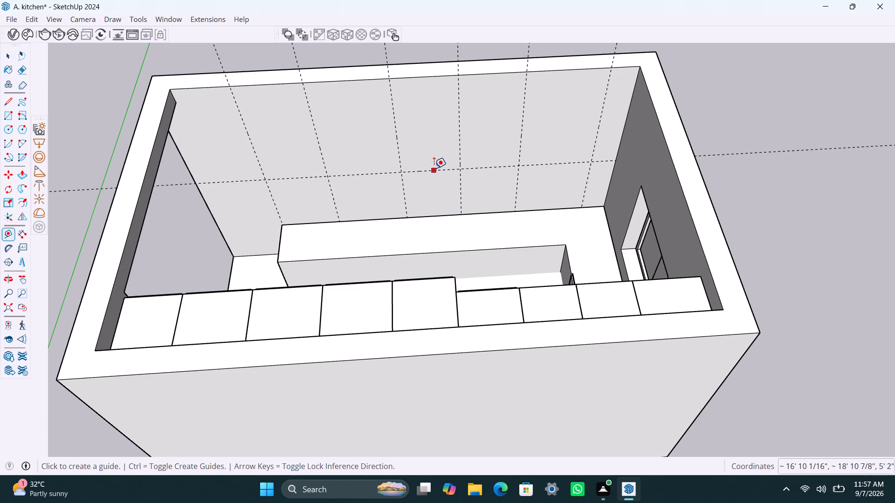
left_click(434, 168)
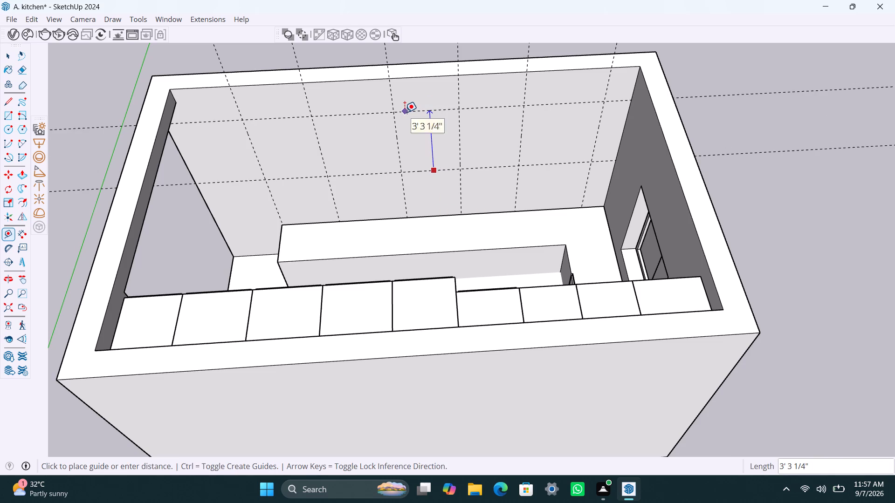
type("4'4\"")
key("Return")
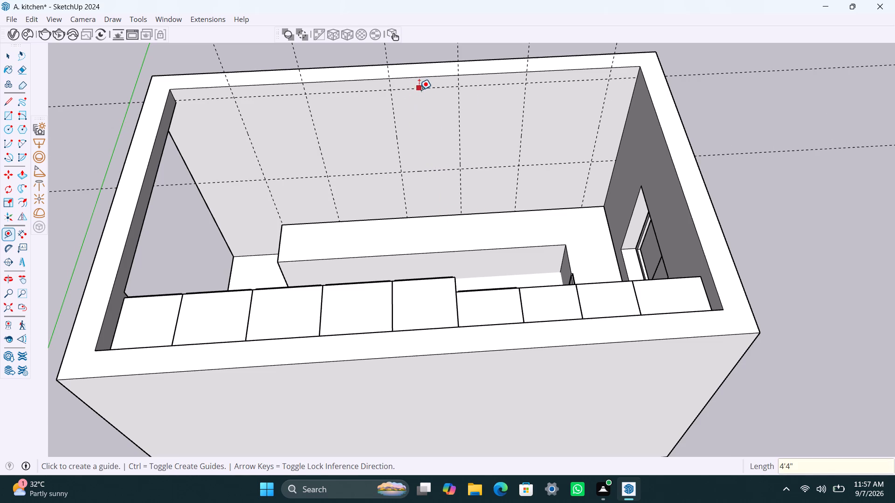
Add a horizontal guide 2'3" below the uppermost guide on the long wall.
left_click(420, 88)
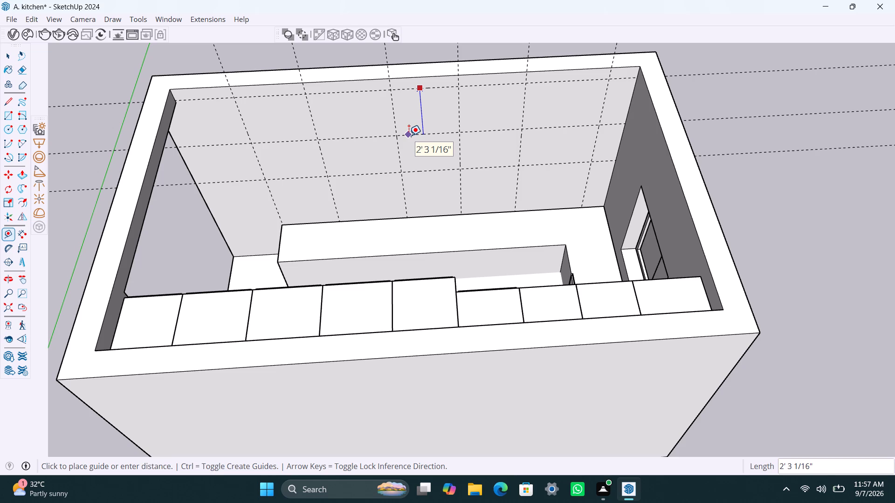
type("2'3\"")
key("Return")
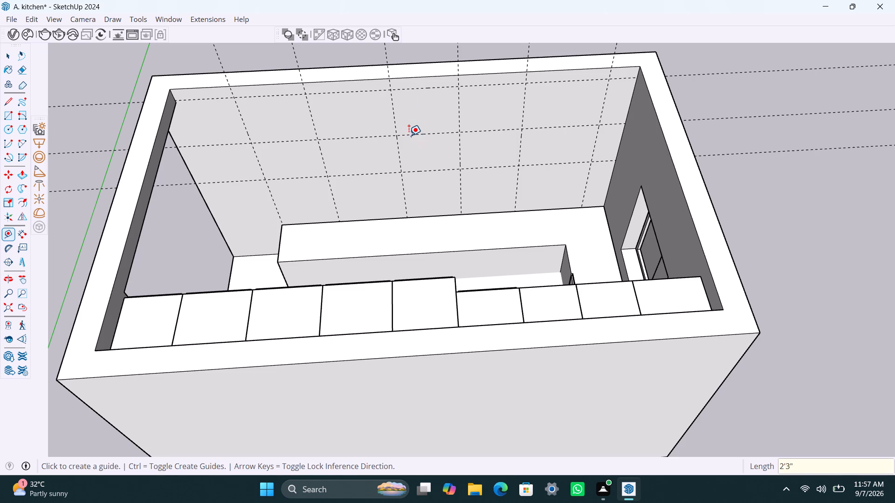
key("space")
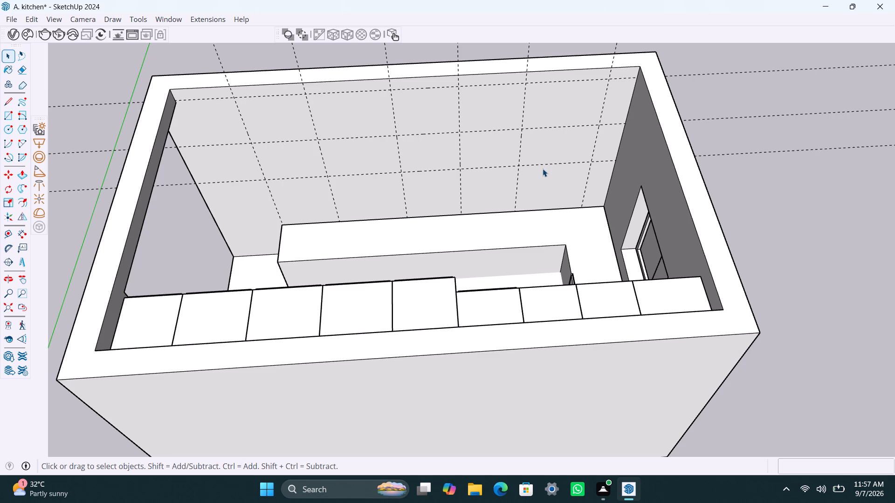
Draw a 1'5/16" by 2'1" rectangle between the two lower horizontal guides, from the window-wall corner to the nearest vertical guide.
scroll(611, 100, "up", 1)
key("r")
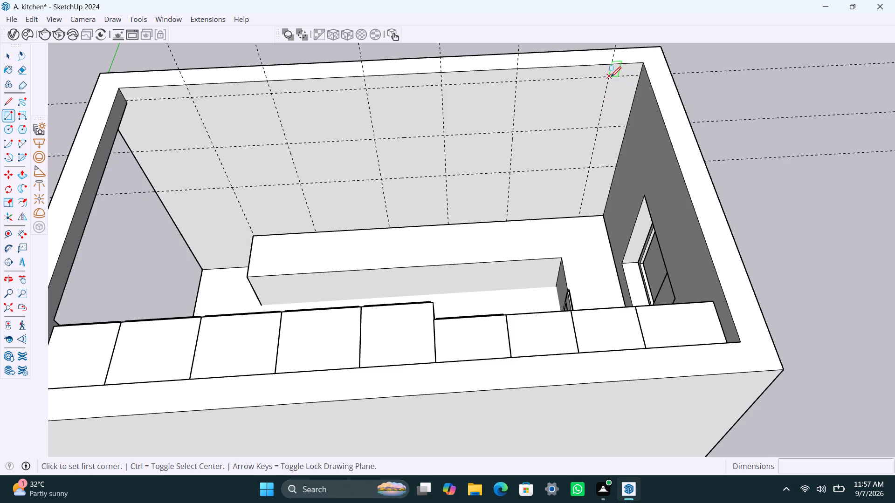
left_click(612, 80)
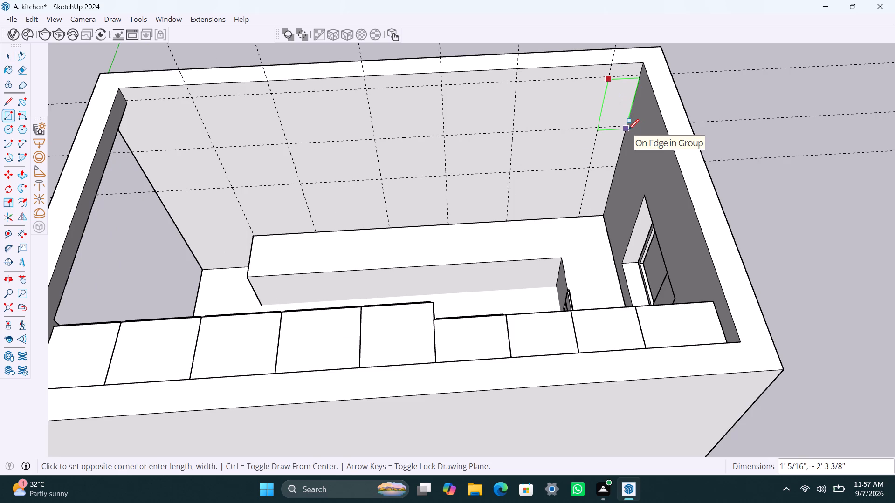
key("Escape")
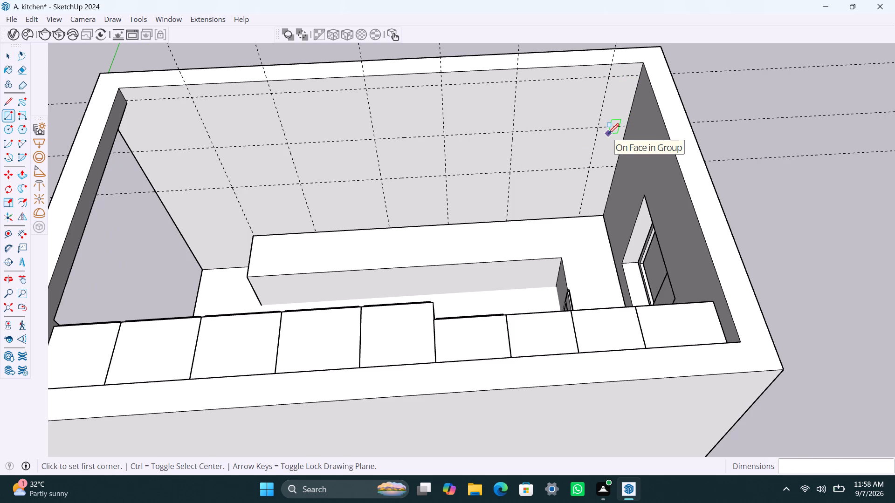
left_click(614, 165)
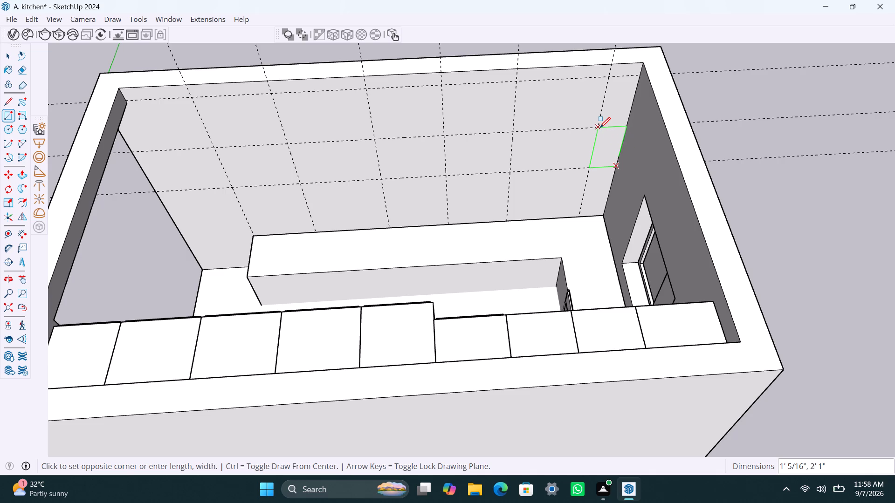
left_click(600, 128)
Make the new corner rectangle a group and open it for editing with its face selected.
key("space")
double_click(606, 147)
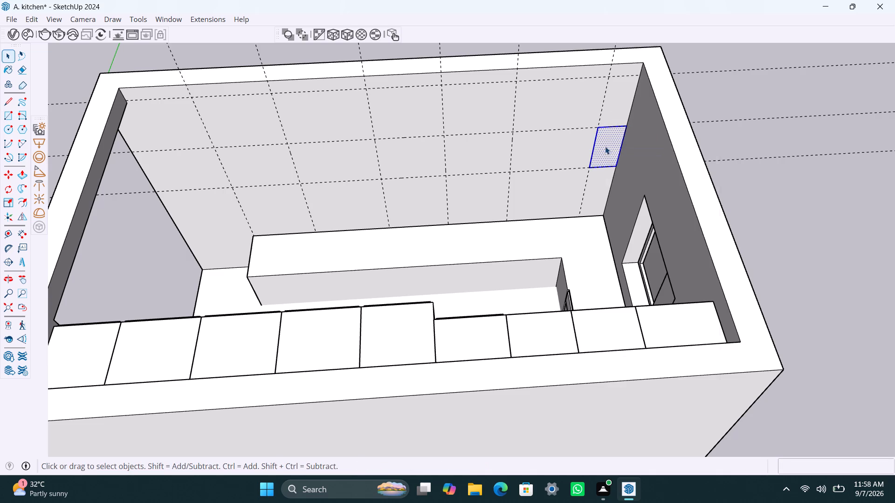
right_click(605, 146)
left_click(633, 257)
triple_click(601, 148)
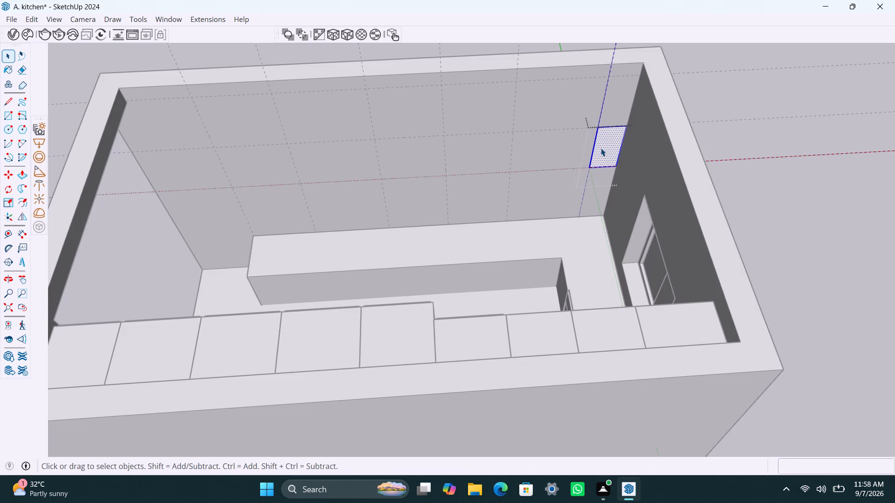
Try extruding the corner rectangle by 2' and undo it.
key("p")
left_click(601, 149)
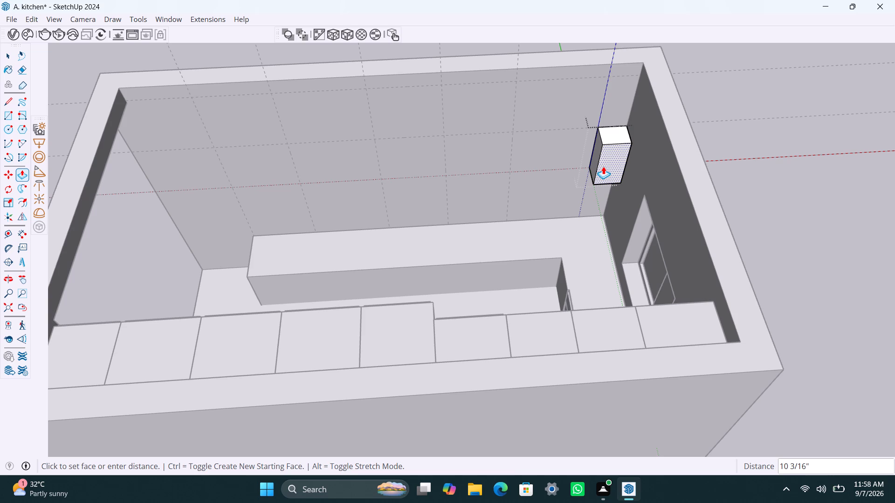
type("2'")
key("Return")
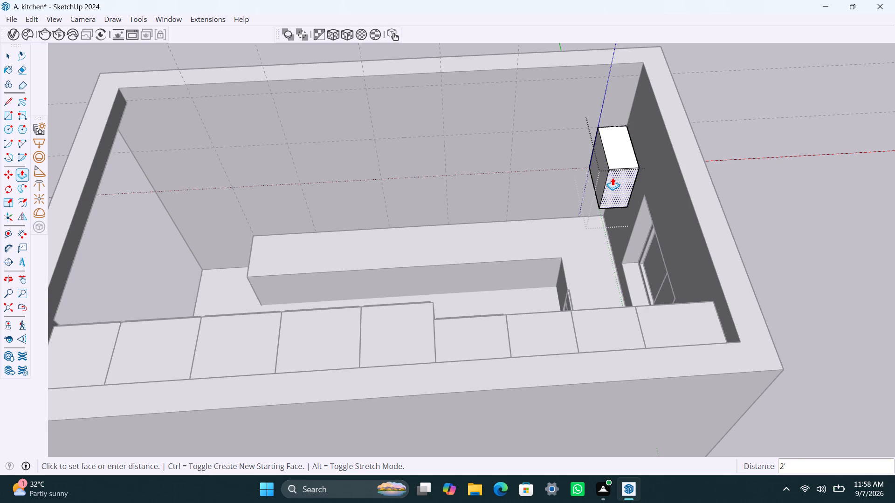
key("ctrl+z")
Extrude the corner rectangle 1'6" out from the long wall to form the cabinet box.
left_click(608, 136)
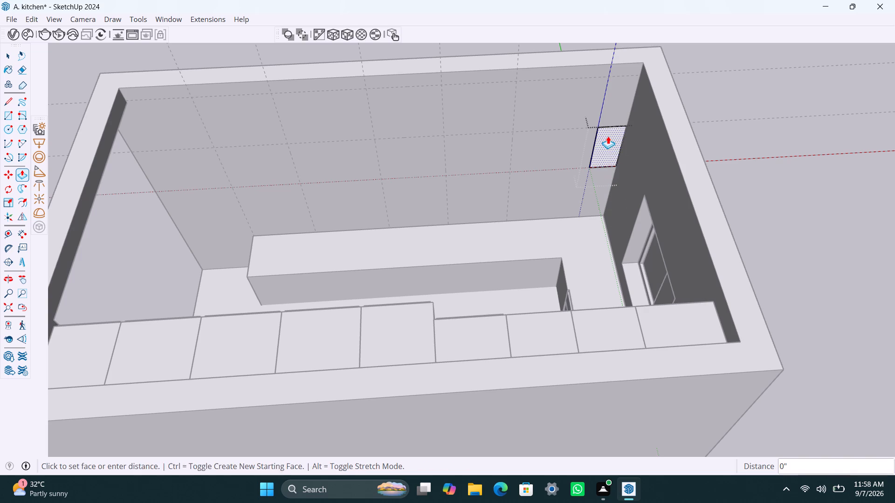
type("1'6\"")
key("Return")
key("space")
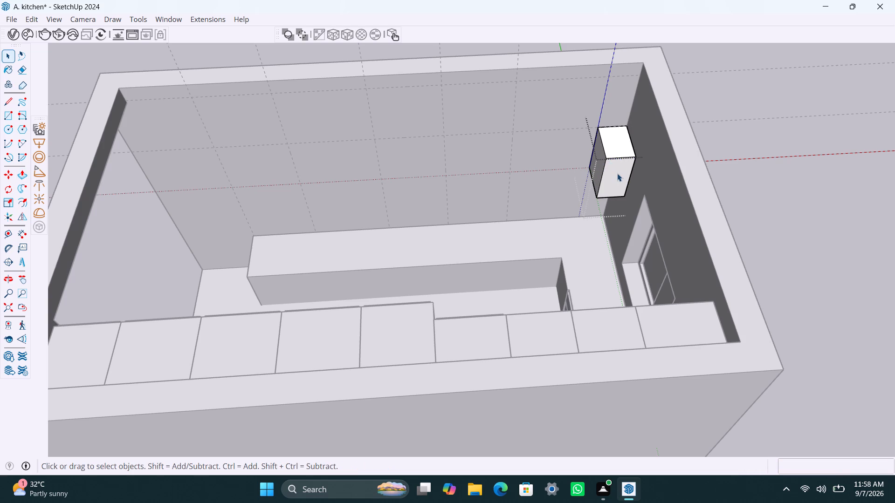
Offset the cabinet's front face inward by 2.5 mm, and offset the resulting inner face by another 18 mm.
left_click(617, 173)
scroll(613, 171, "up", 1)
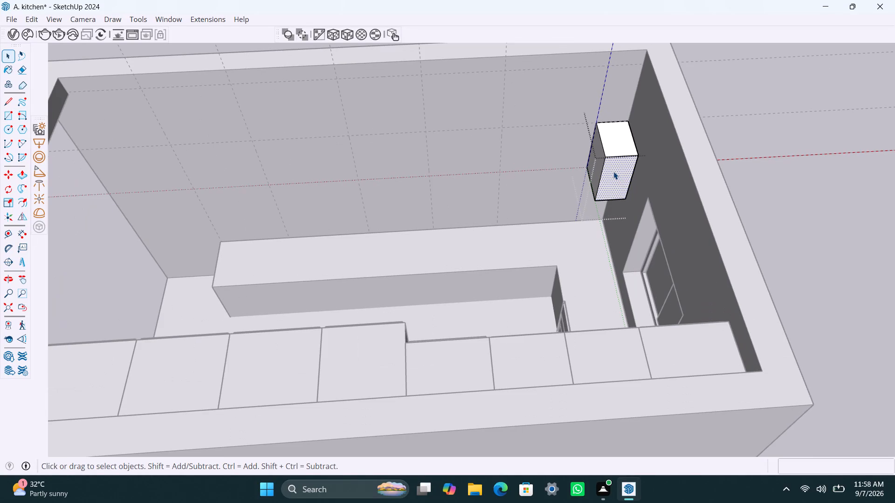
key("f")
left_click(612, 162)
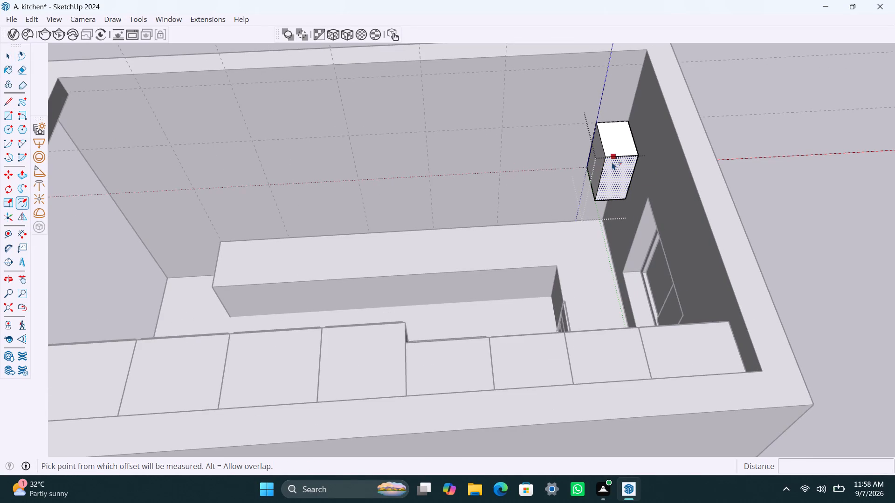
scroll(611, 163, "up", 7)
type("2.5mm")
key("Return")
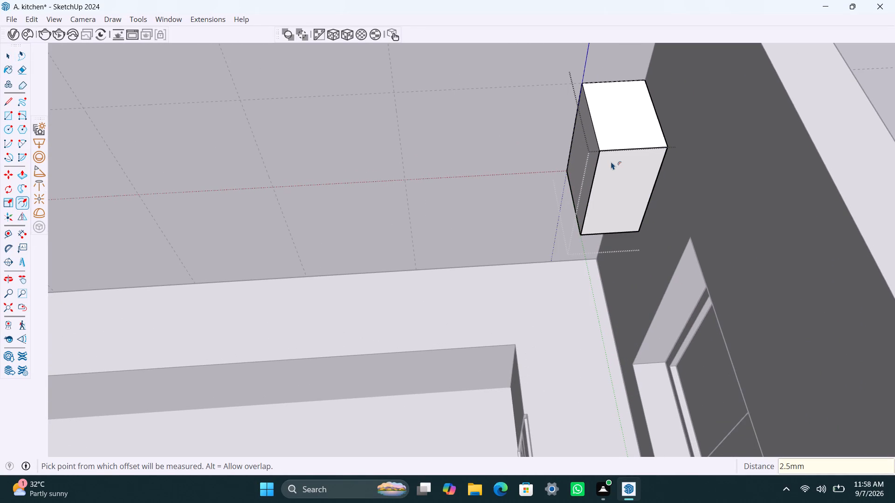
left_click(611, 165)
type("18mm")
key("Return")
Delete the narrow 2.5 mm strip around the outer edge of the cabinet's front.
scroll(597, 143, "up", 9)
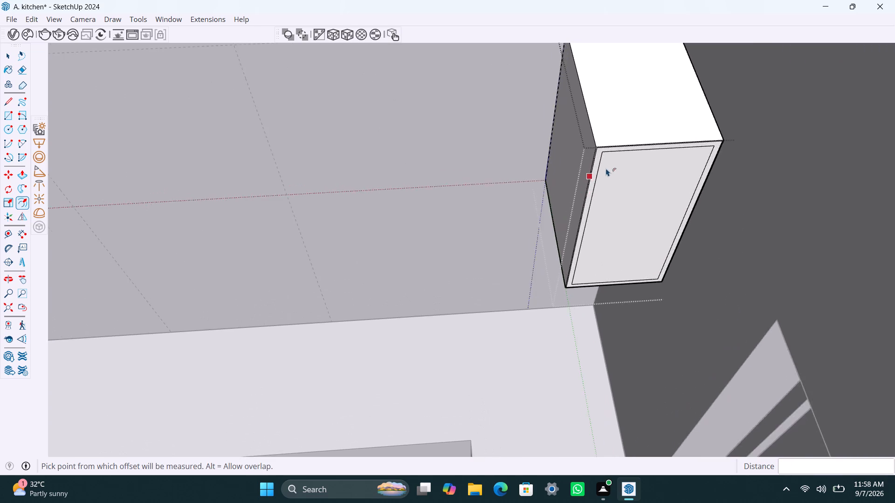
scroll(606, 168, "up", 12)
scroll(582, 130, "up", 4)
key("Delete")
key("space")
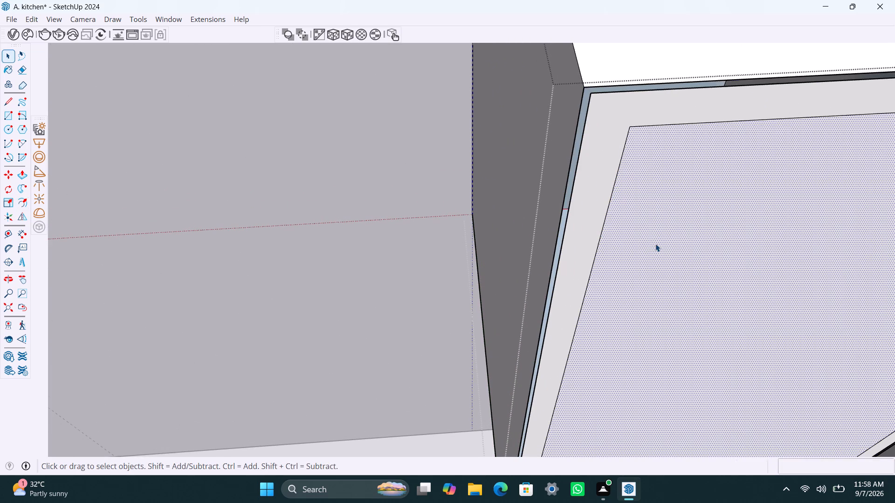
Push the inner front face 1'5" into the cabinet to hollow it out inside the 18 mm frame.
scroll(655, 244, "down", 14)
middle_click_drag(661, 263, 608, 183)
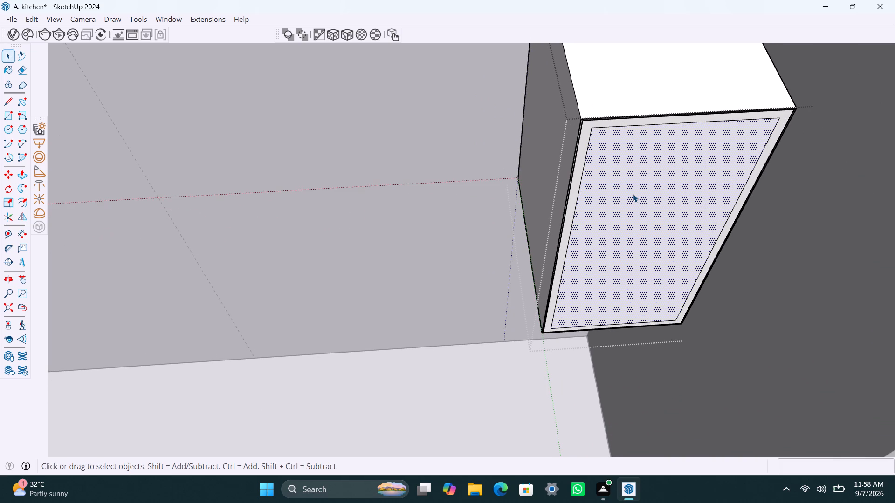
left_click(659, 223)
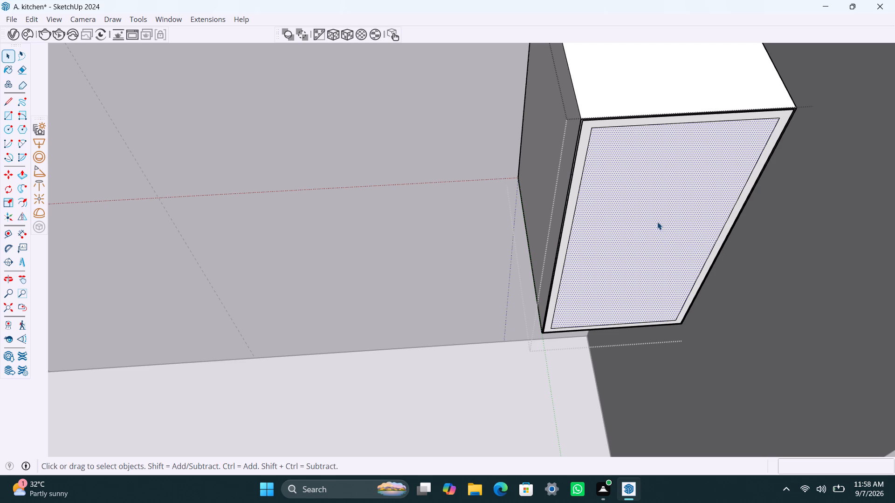
key("p")
left_click(657, 221)
type("1'5\"")
key("Return")
key("space")
Copy the cabinet's inside bottom face with its edges 1' upward as the base of a shelf.
scroll(626, 242, "down", 2)
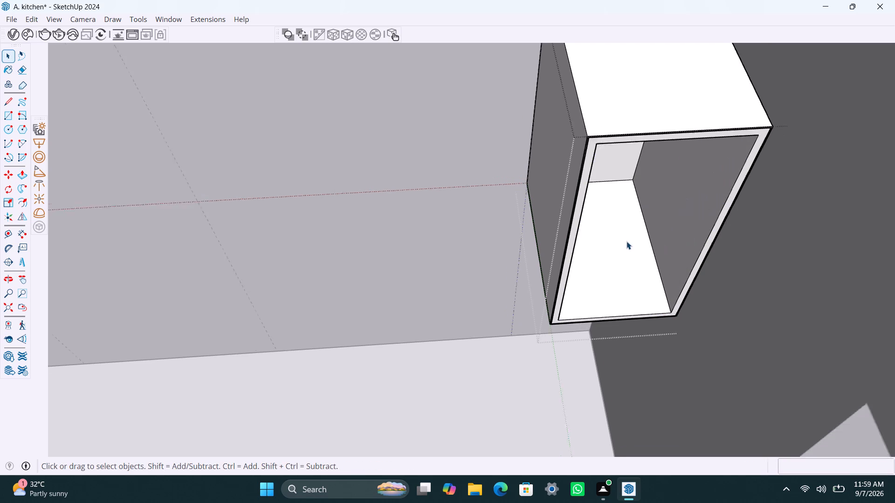
scroll(626, 241, "down", 1)
middle_click_drag(623, 235, 565, 177)
left_click(583, 258)
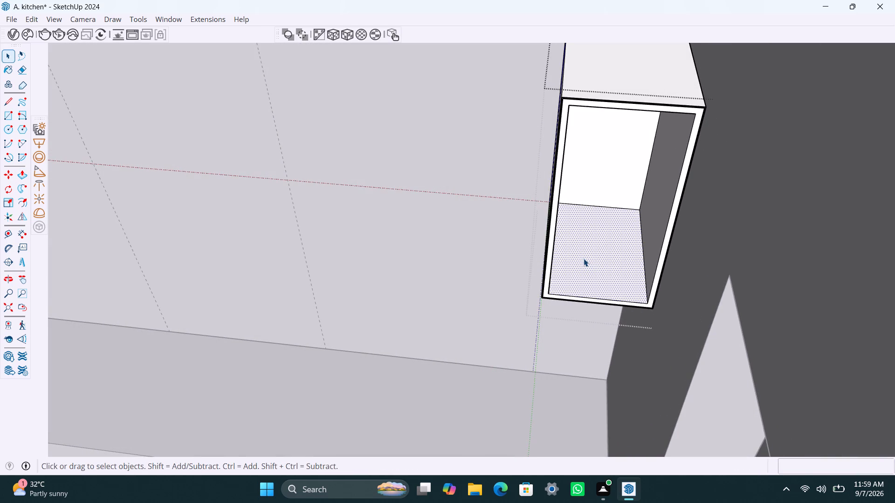
left_click(584, 258)
key("m")
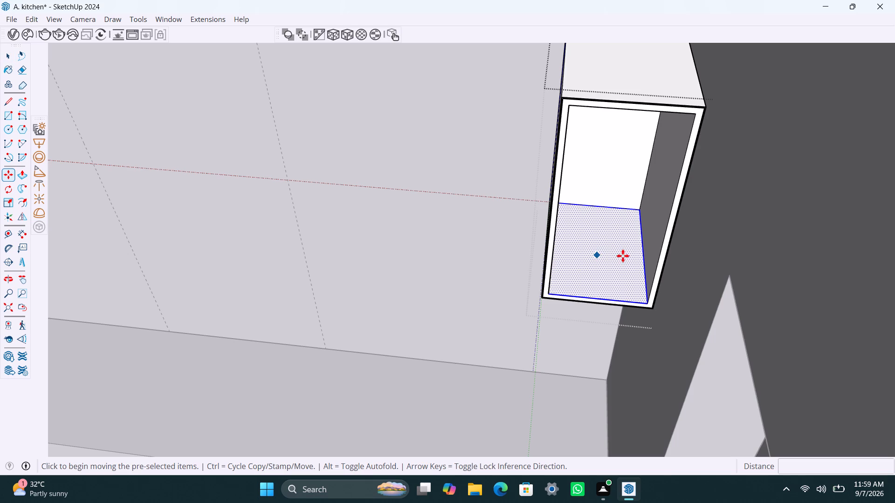
left_click(642, 208)
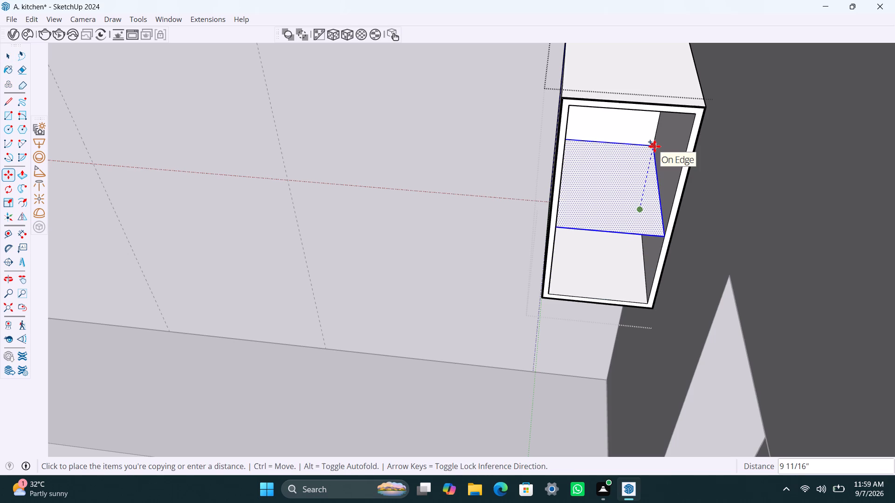
type("1'")
key("Return")
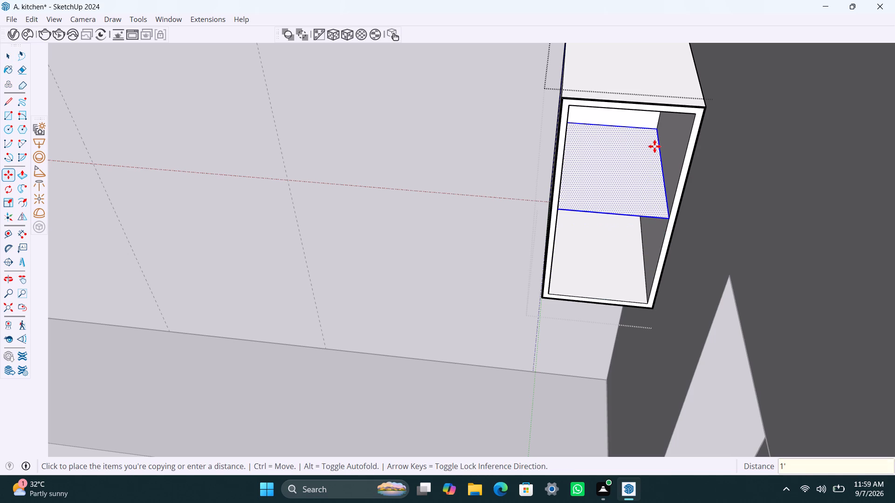
Make the copied shelf face a group, open it and extrude the face by 9 mm.
key("space")
right_click(636, 173)
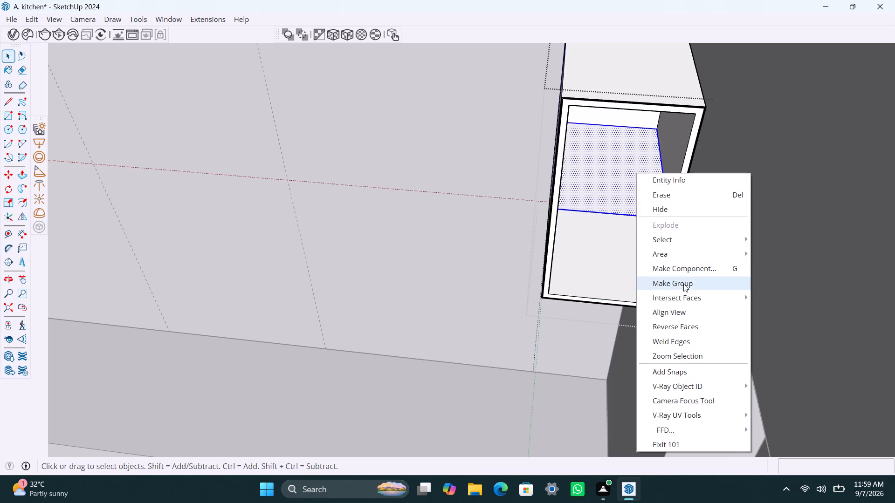
left_click(684, 284)
double_click(638, 192)
left_click(638, 189)
key("p")
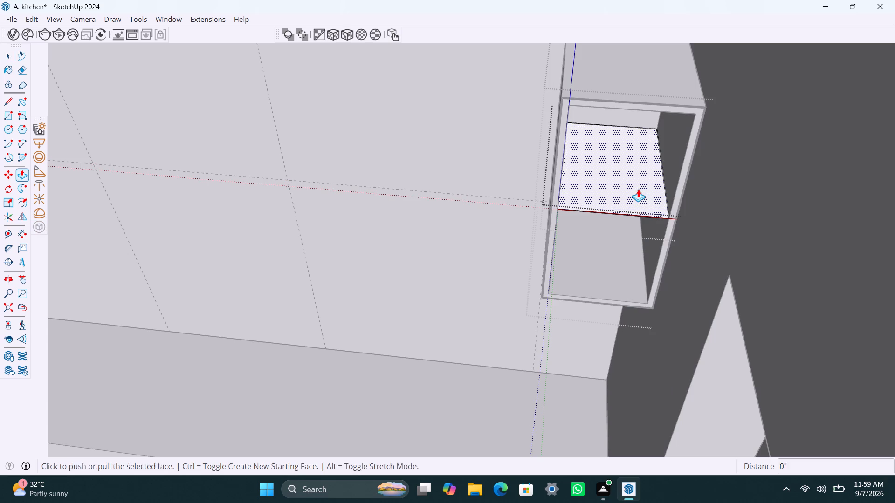
left_click(638, 189)
type("9mm")
key("Return")
Extrude the underside of the shelf by a further 9 mm.
scroll(618, 198, "down", 3)
middle_click_drag(618, 202, 618, 103)
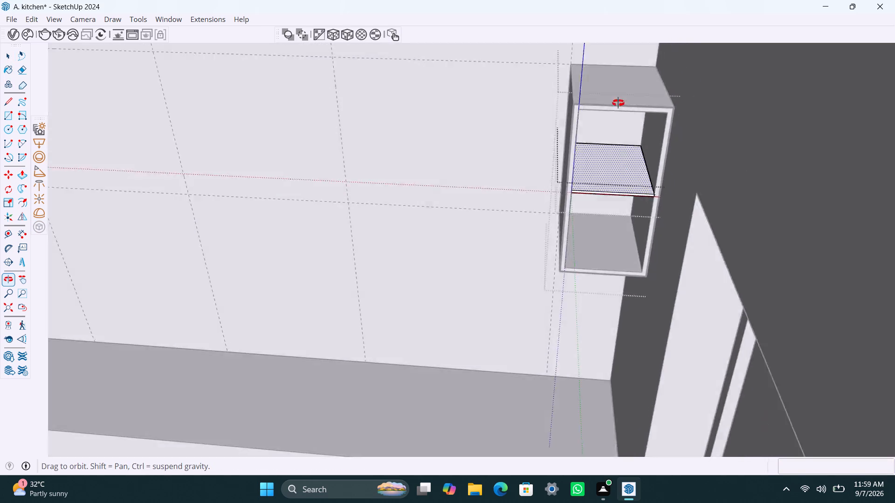
middle_click_drag(618, 103, 624, 164)
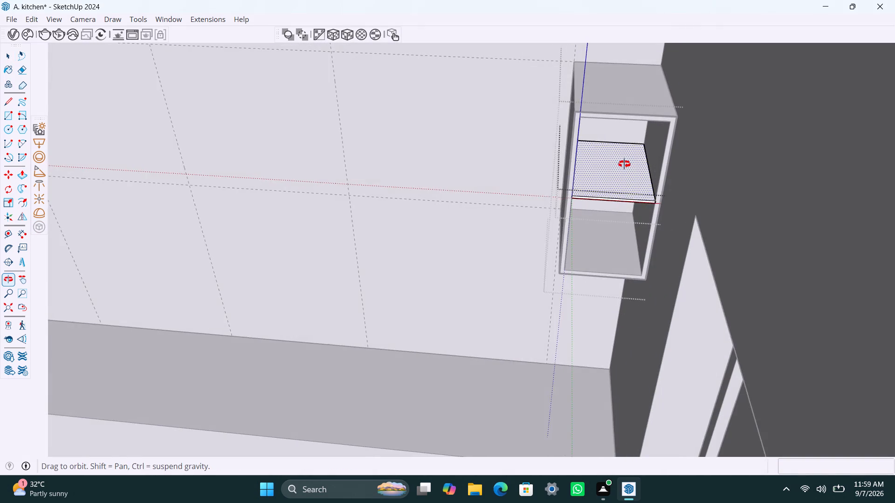
middle_click_drag(624, 164, 624, 166)
scroll(641, 227, "up", 12)
middle_click_drag(575, 223, 566, 160)
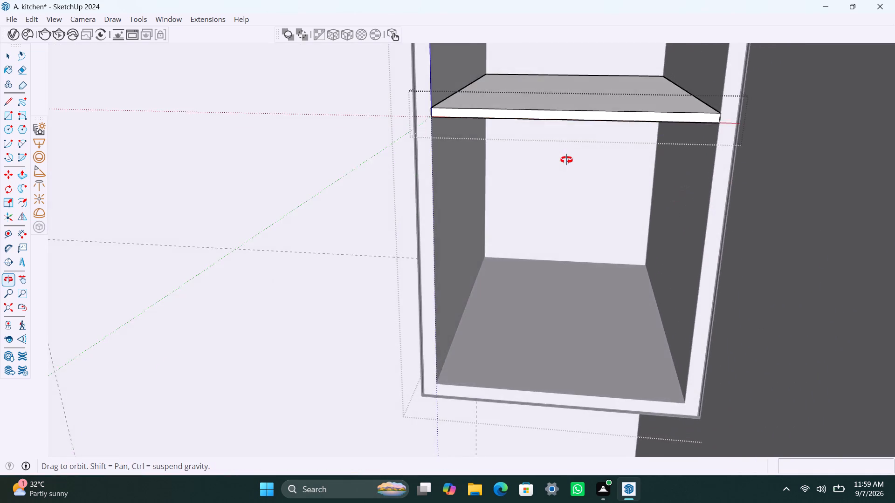
middle_click_drag(566, 160, 565, 82)
left_click(565, 81)
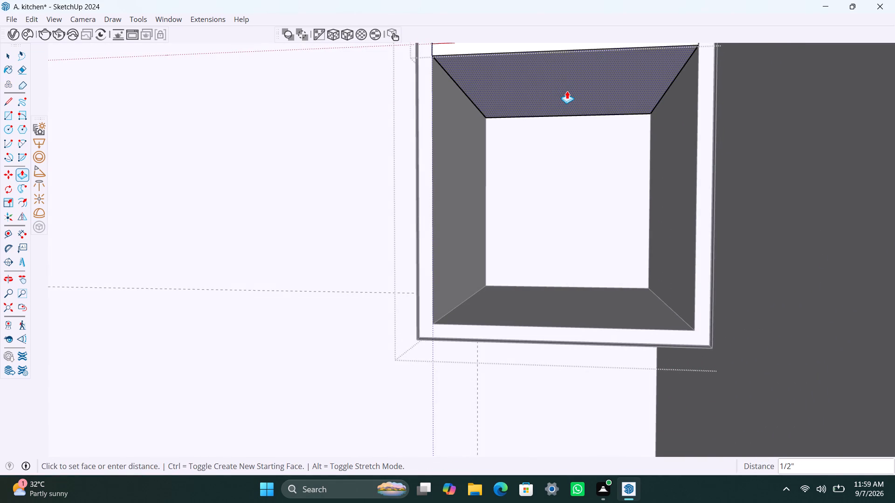
type("9mm")
key("Return")
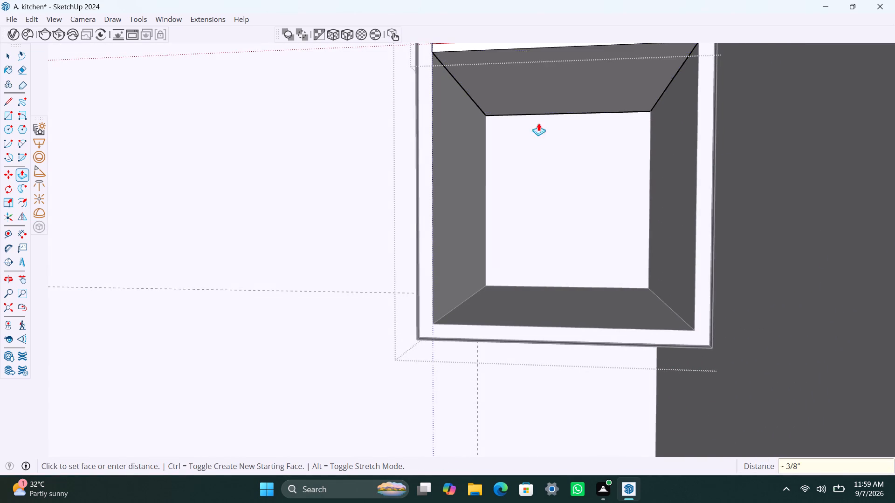
Push the shelf's front edge face back 2" into the cabinet and close the shelf group.
scroll(537, 129, "down", 1)
left_click(523, 54)
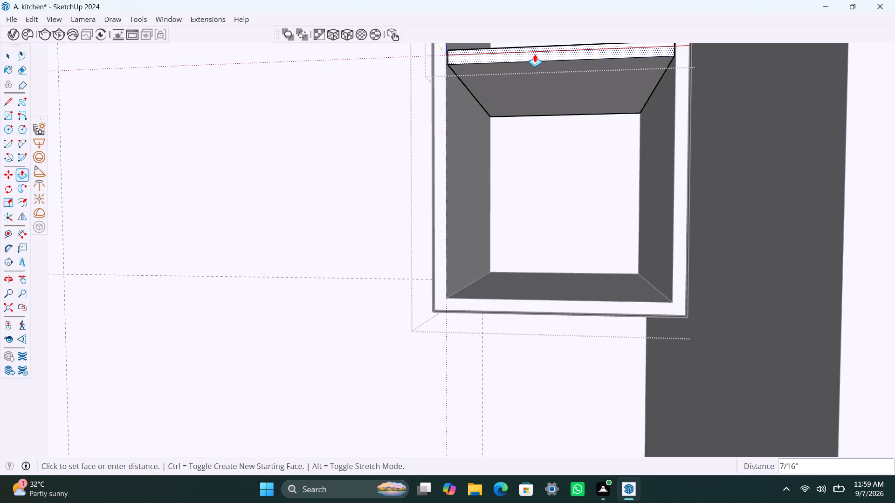
type("2\"")
key("Return")
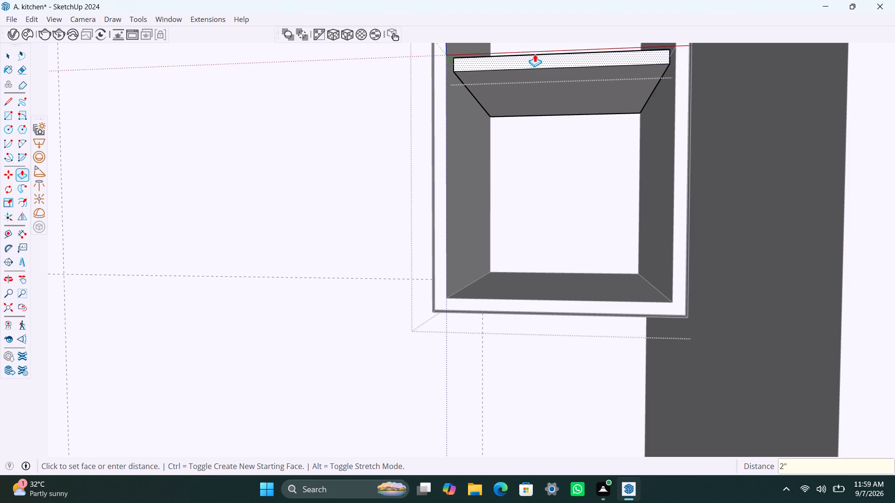
key("space")
scroll(494, 76, "down", 2)
middle_click_drag(493, 114, 496, 136)
left_click(497, 136)
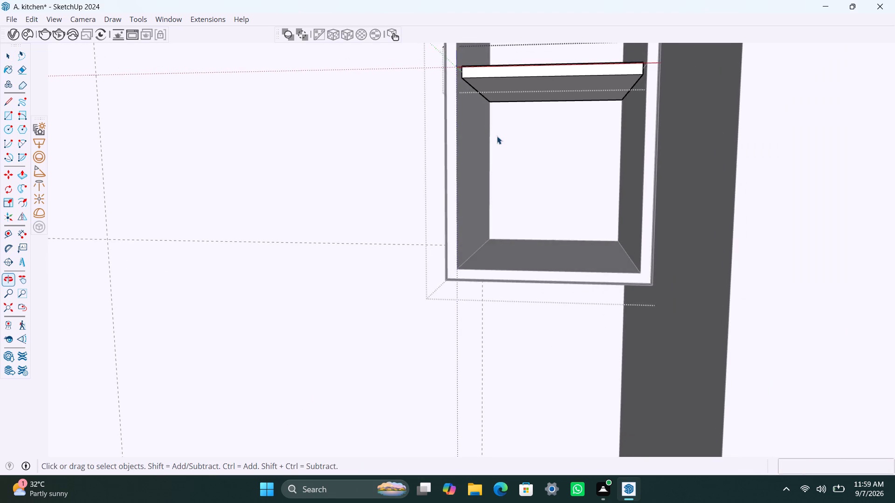
Delete the leftover short lines beside the shelf on both inner side walls of the cabinet.
scroll(468, 67, "up", 6)
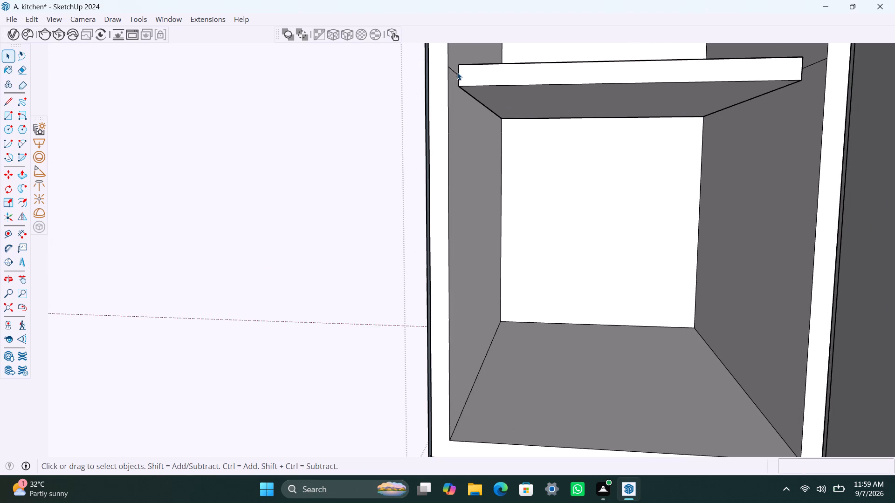
left_click(457, 72)
key("Delete")
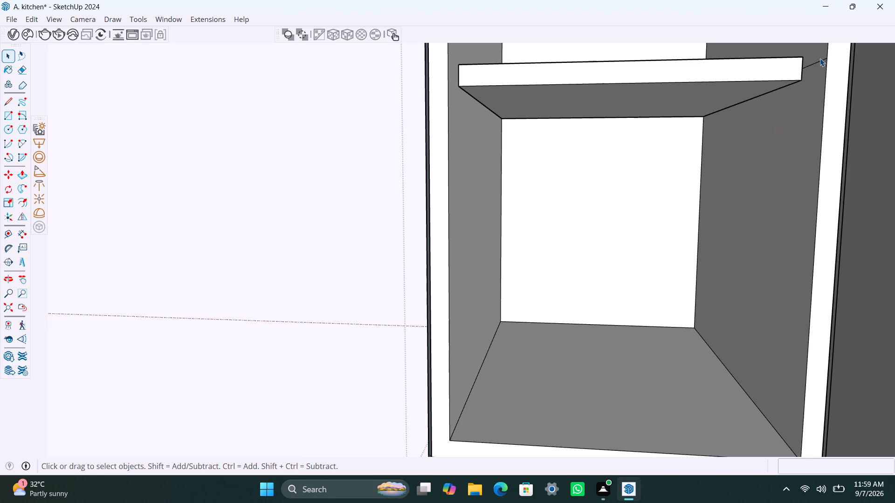
left_click(820, 61)
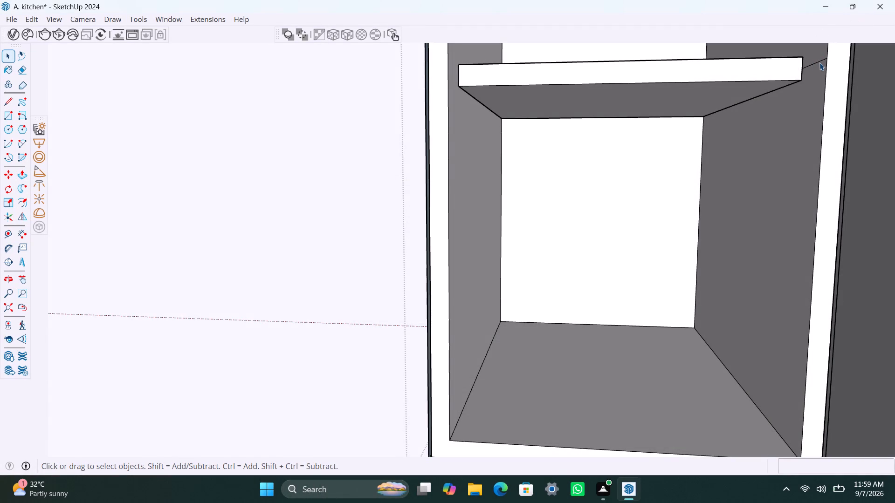
left_click(819, 62)
key("Delete")
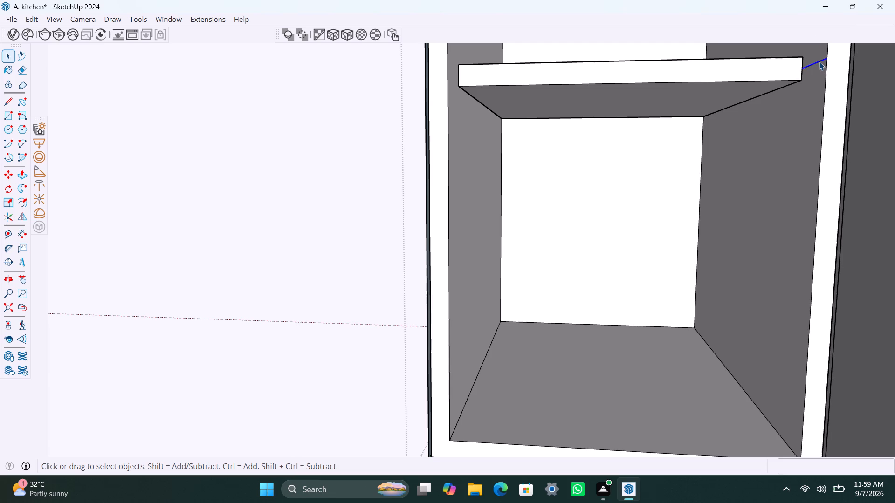
Examine the open cabinet and its recessed shelf from the front.
scroll(674, 108, "down", 3)
middle_click_drag(598, 224, 589, 243)
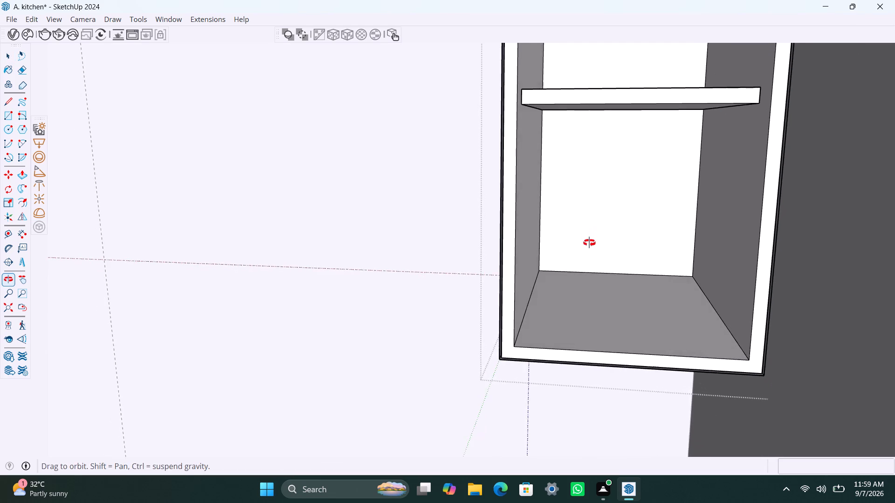
middle_click_drag(589, 243, 589, 243)
scroll(591, 228, "down", 2)
middle_click_drag(566, 199, 508, 231)
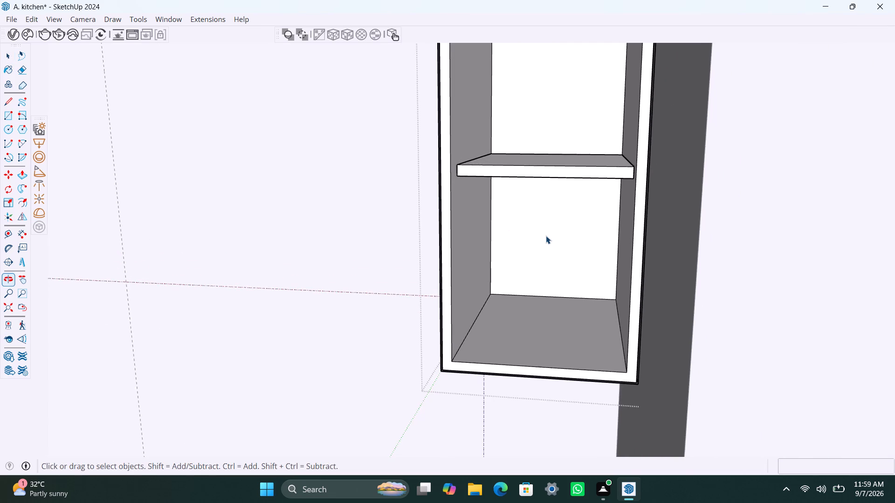
scroll(546, 236, "down", 5)
middle_click_drag(548, 238, 581, 237)
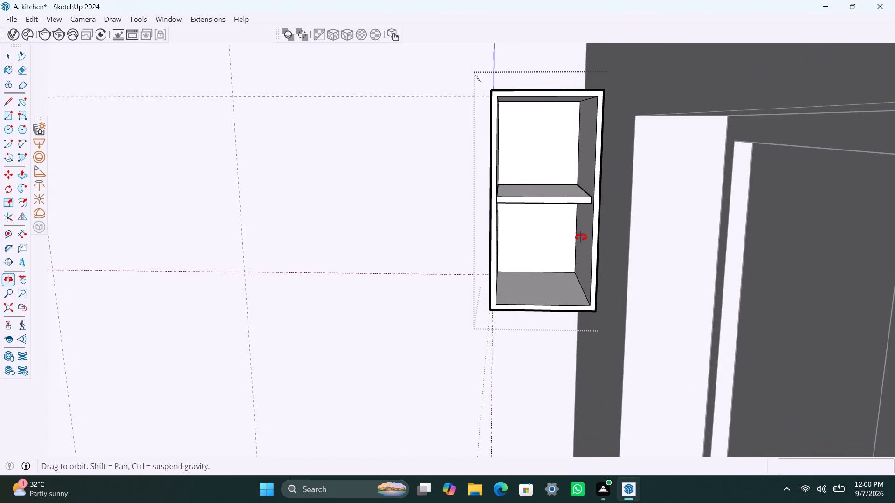
middle_click_drag(581, 237, 581, 236)
scroll(570, 223, "down", 4)
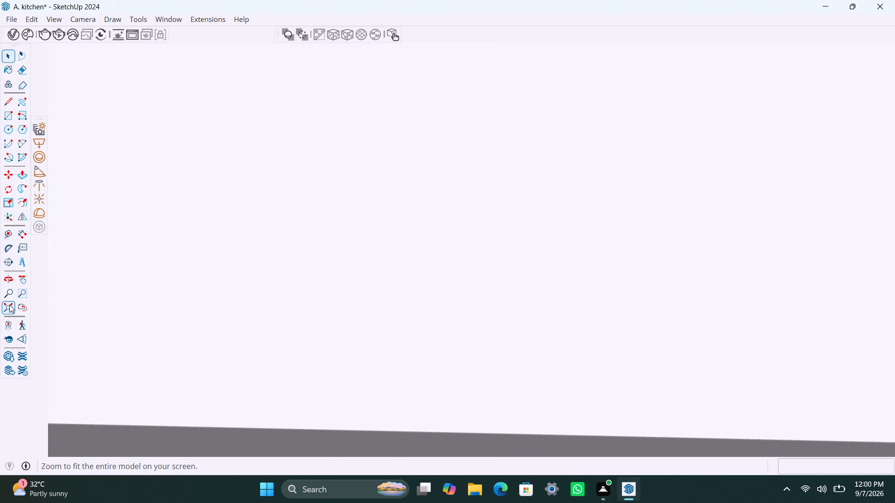
Bring the whole room into view and close the cabinet group, facing the long wall with the guides.
left_click(9, 304)
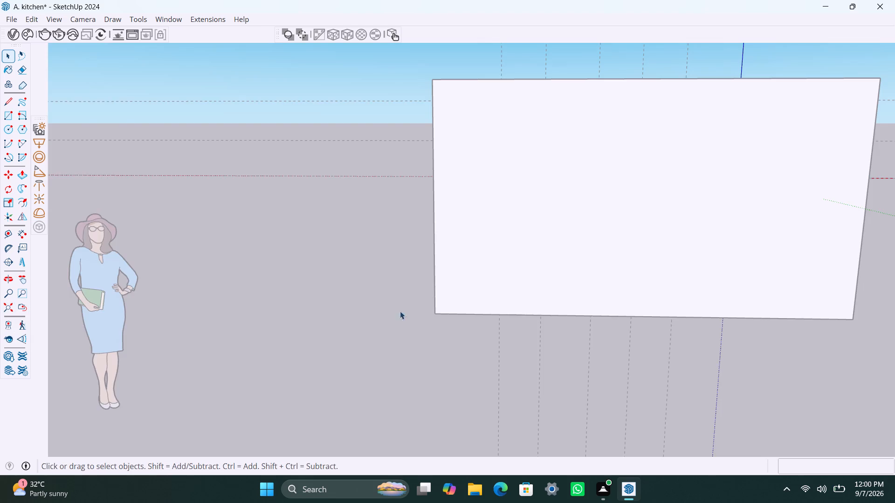
scroll(372, 254, "down", 3)
middle_click_drag(558, 212, 487, 447)
scroll(699, 231, "up", 2)
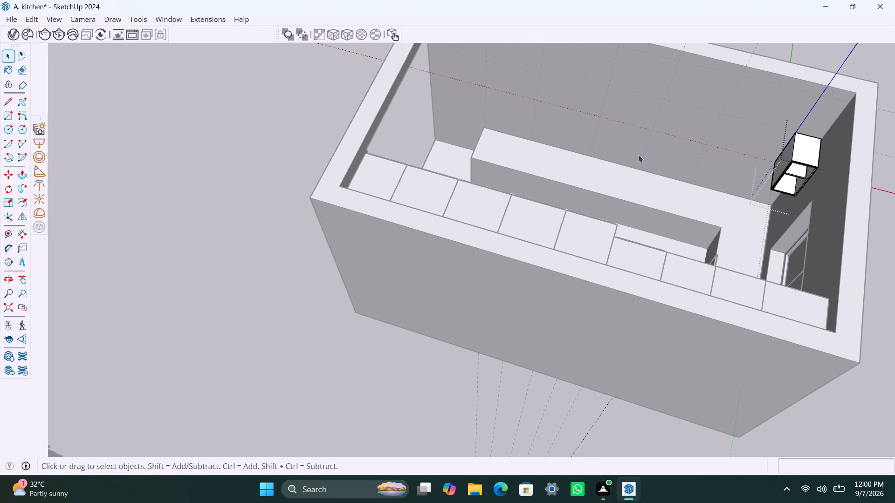
middle_click_drag(625, 148, 413, 224, "shift")
left_click(788, 139)
scroll(536, 325, "up", 1)
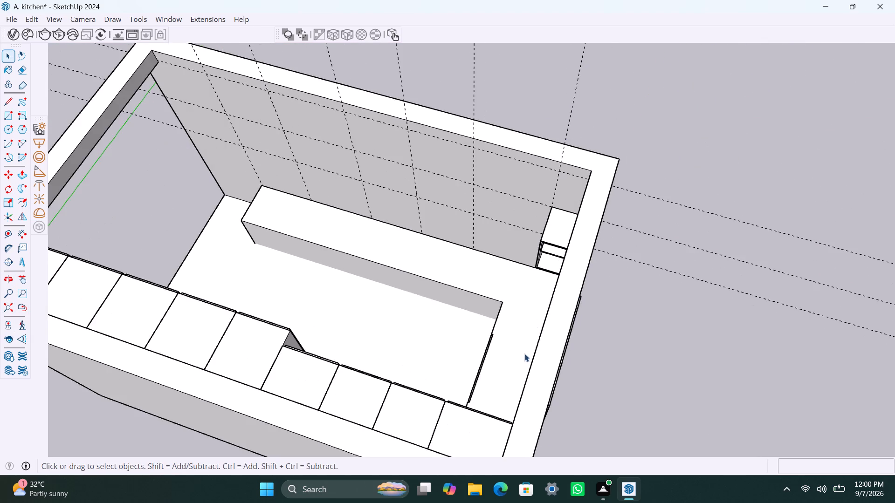
middle_click_drag(527, 355, 633, 333)
middle_click_drag(630, 333, 573, 340)
middle_click_drag(590, 344, 593, 341)
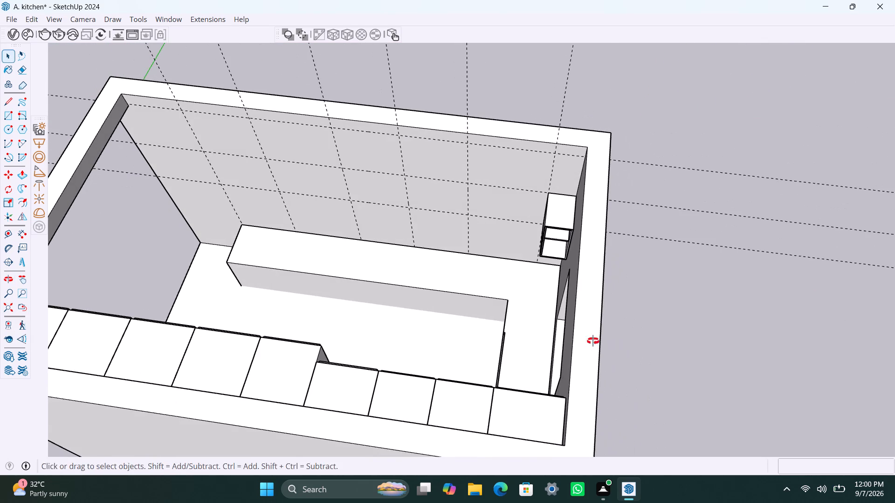
middle_click_drag(593, 341, 621, 333)
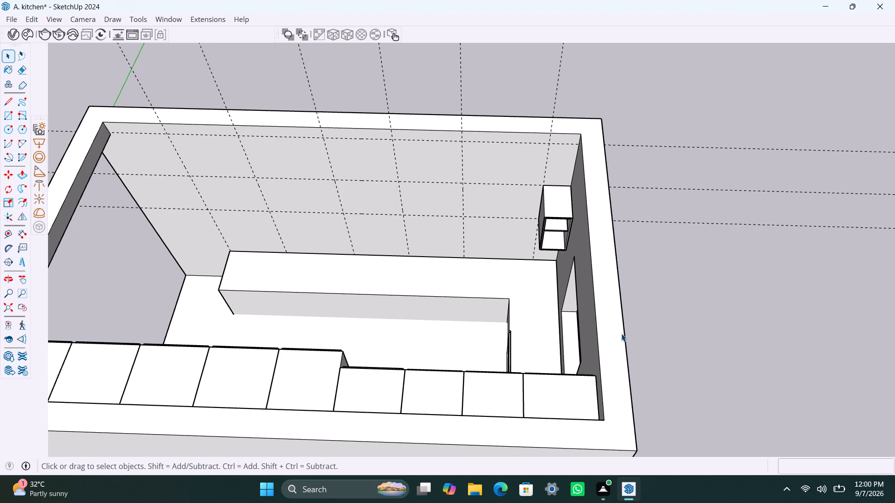
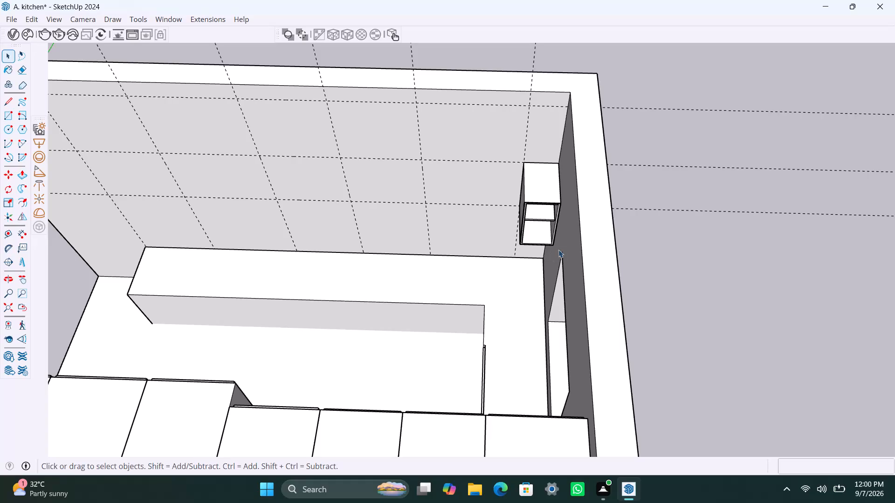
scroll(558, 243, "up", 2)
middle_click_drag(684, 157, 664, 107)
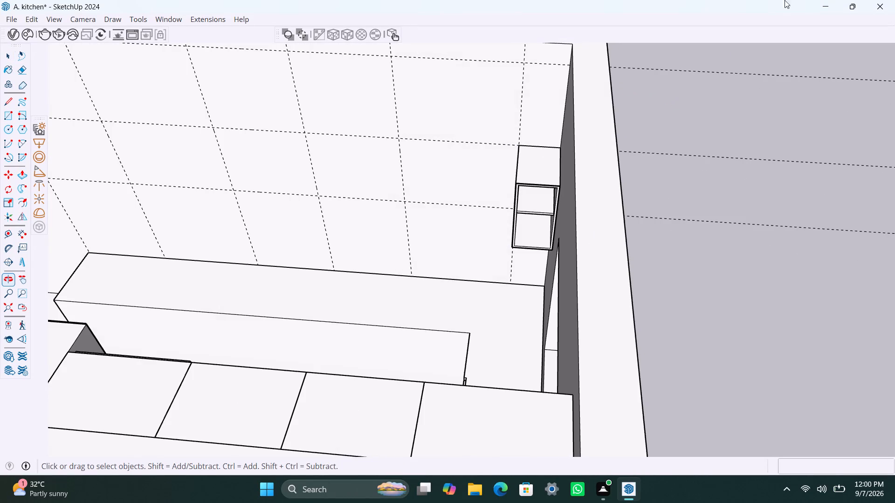
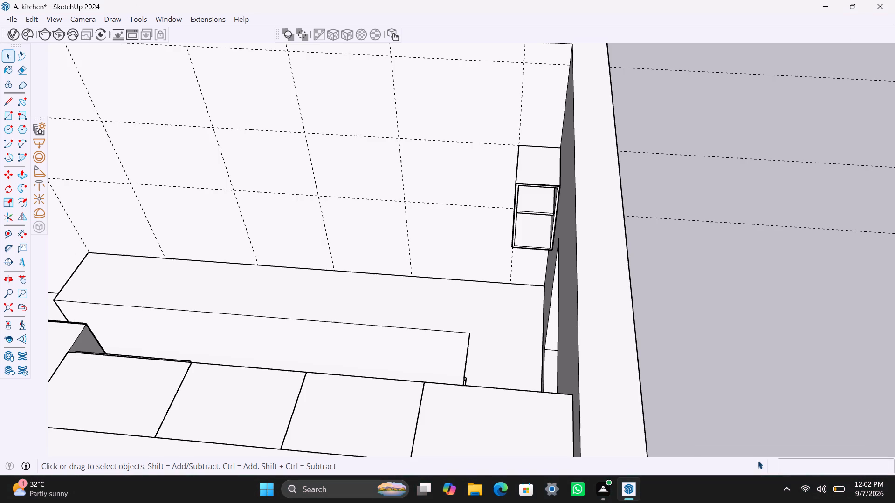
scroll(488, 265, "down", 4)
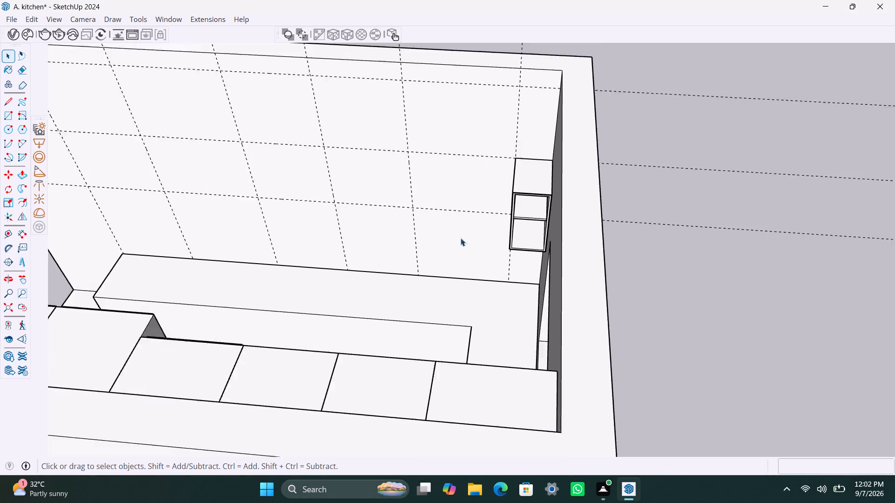
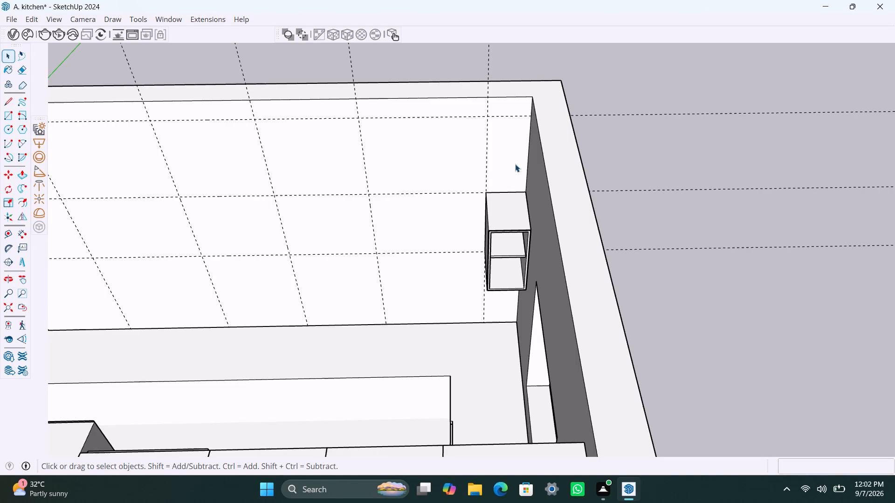
Inside the wall group, draw a rectangle about 3' by 2' 3" between the upper guides beside the window-wall corner bay.
scroll(161, 199, "down", 3)
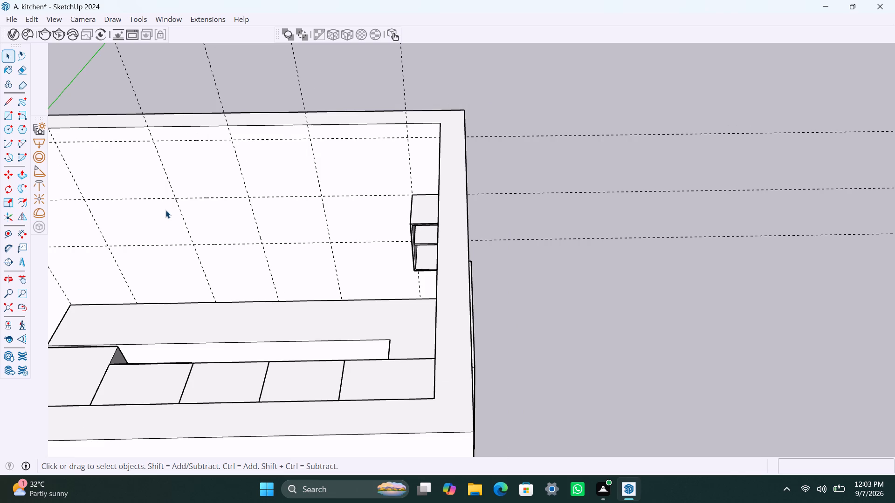
left_click(419, 156)
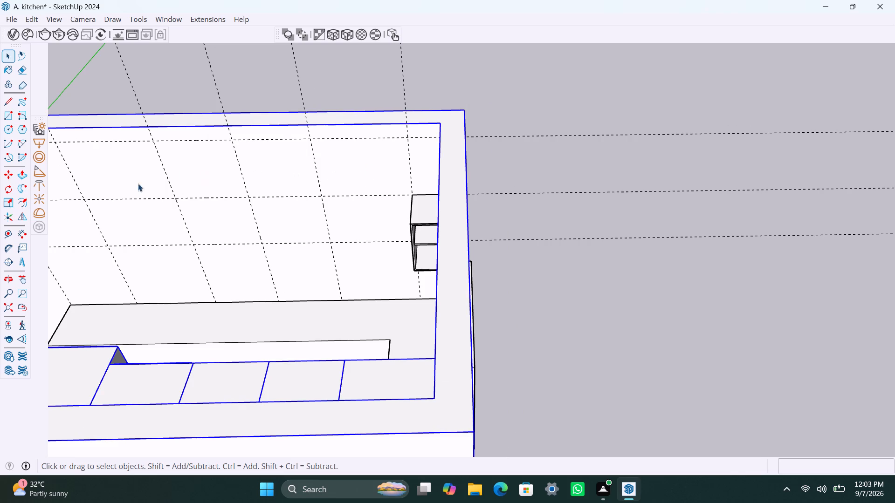
scroll(124, 179, "down", 6)
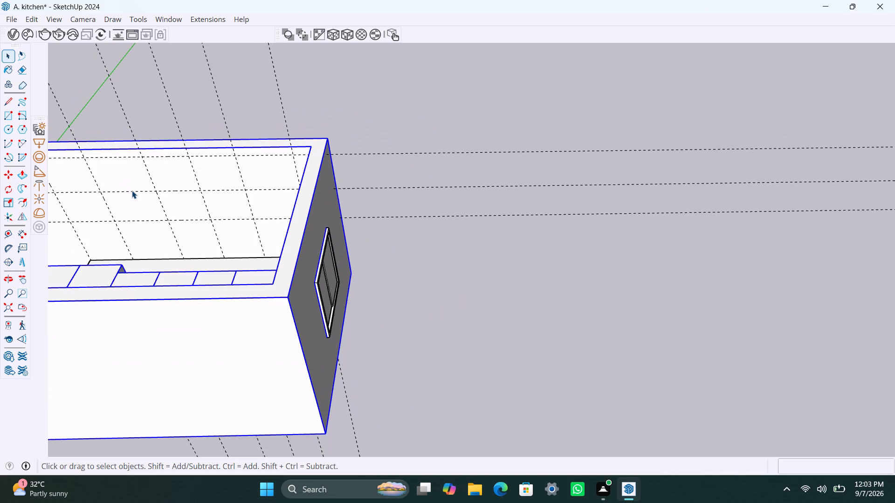
middle_click_drag(132, 190, 318, 233)
scroll(274, 215, "up", 4)
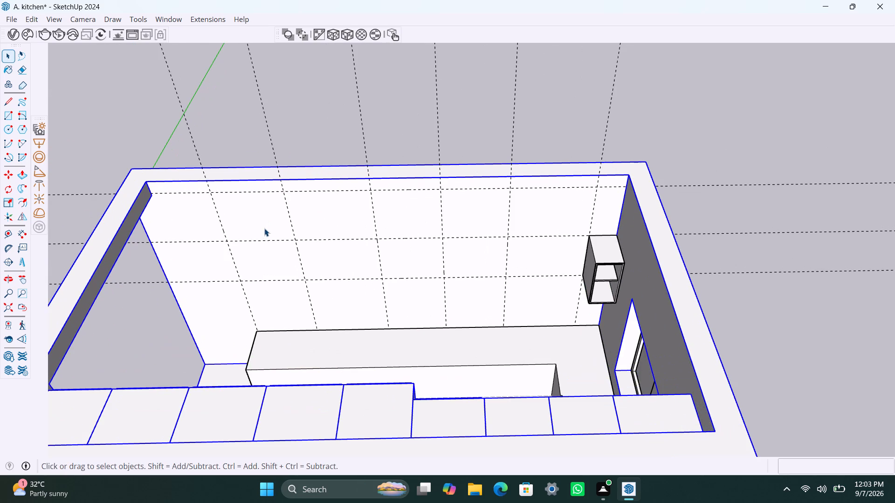
scroll(562, 214, "up", 2)
double_click(551, 207)
left_click(550, 206)
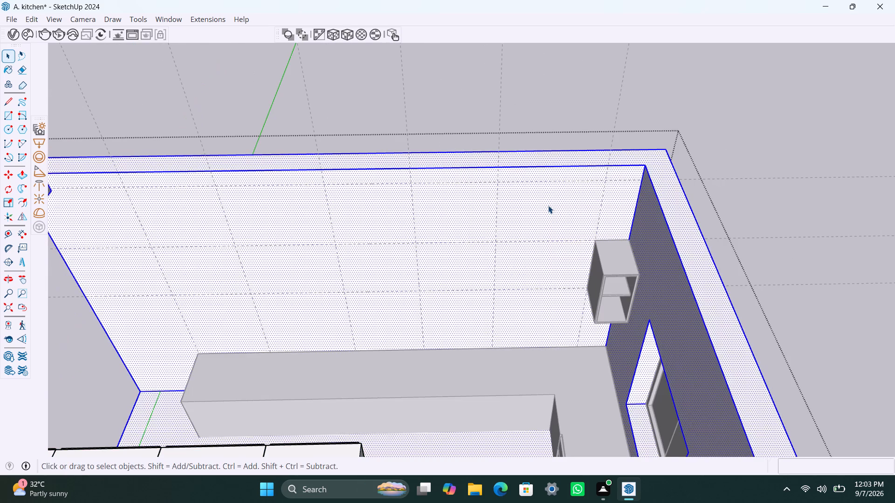
scroll(546, 204, "up", 2)
key("r")
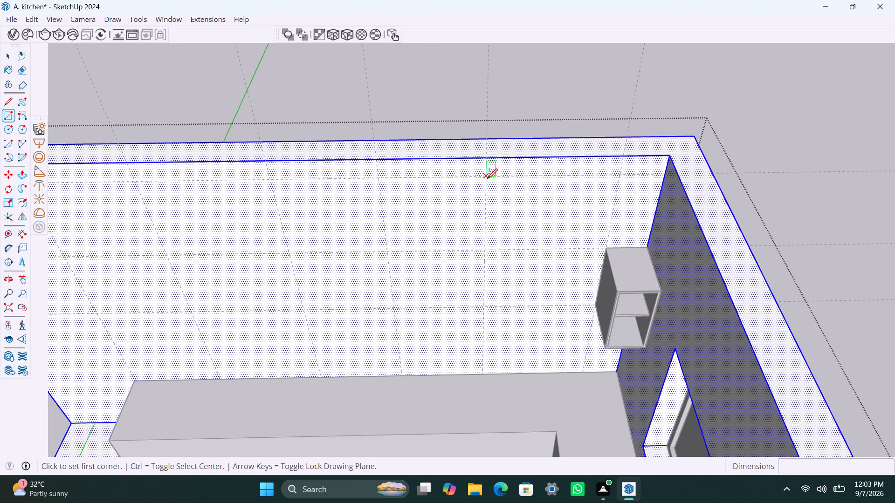
left_click(487, 177)
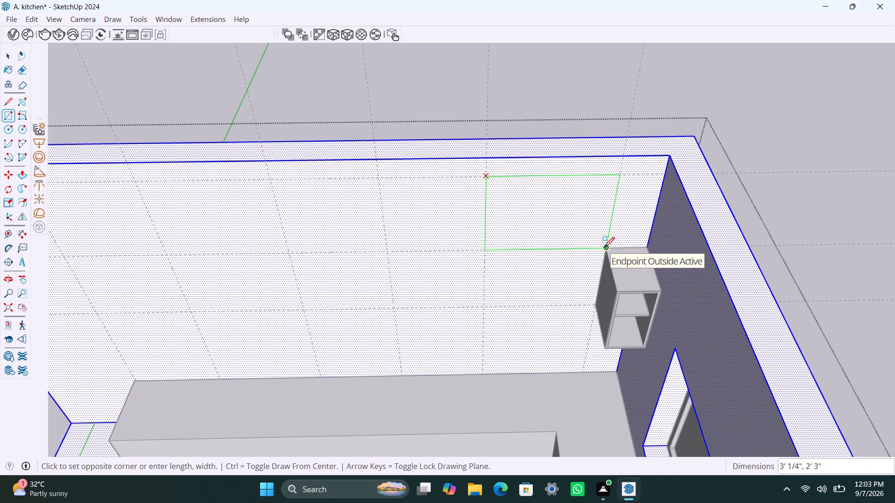
left_click(604, 247)
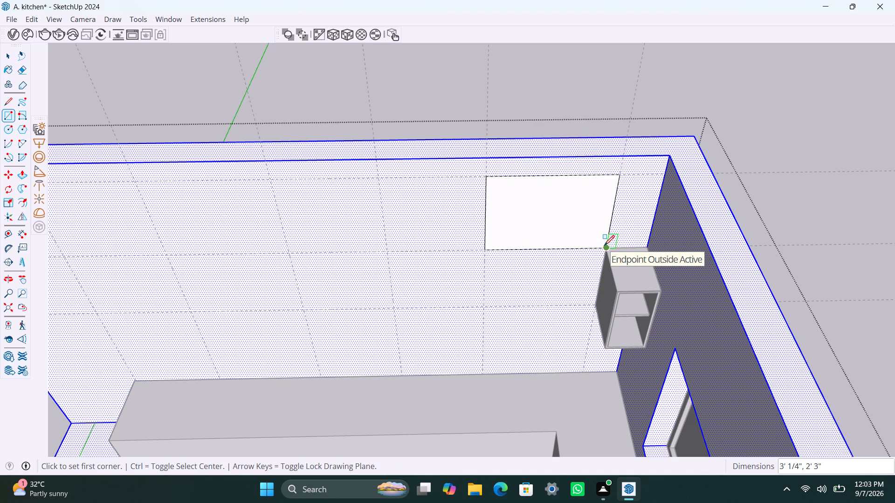
left_click(603, 245)
key("space")
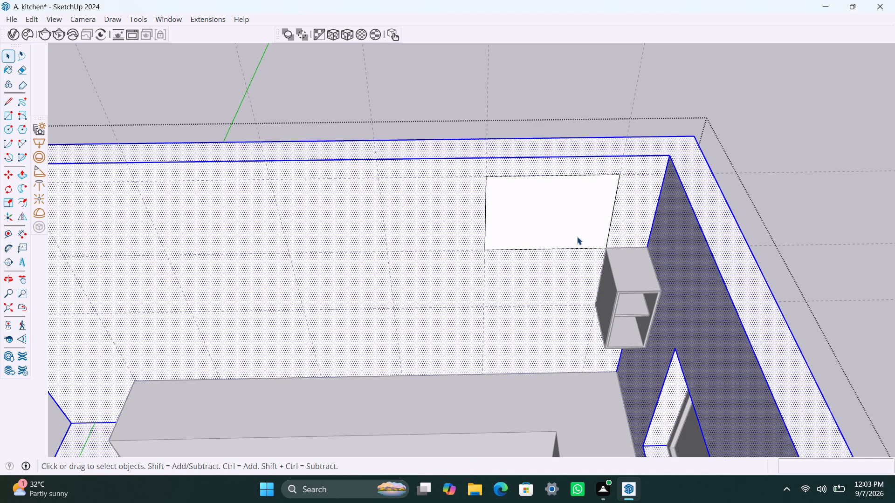
Split the new wall rectangle into two equal halves with a vertical line between its edge midpoints.
left_click(577, 236)
key("l")
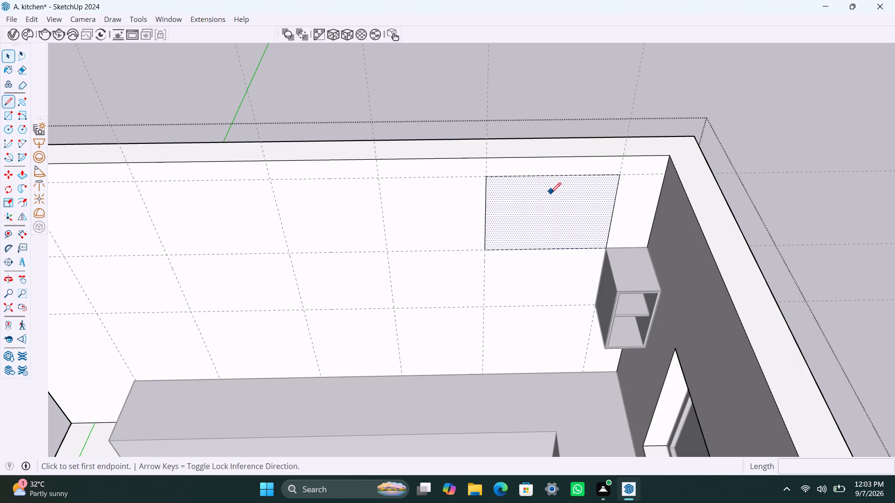
left_click(552, 176)
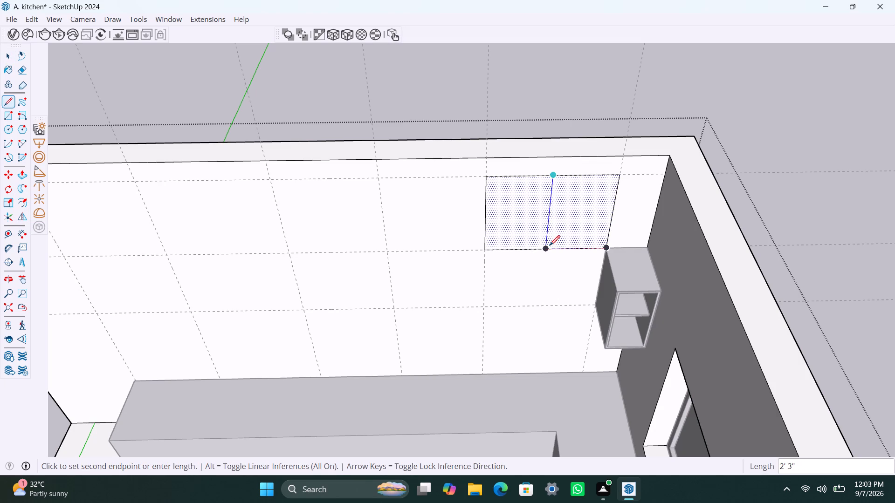
left_click(550, 245)
key("space")
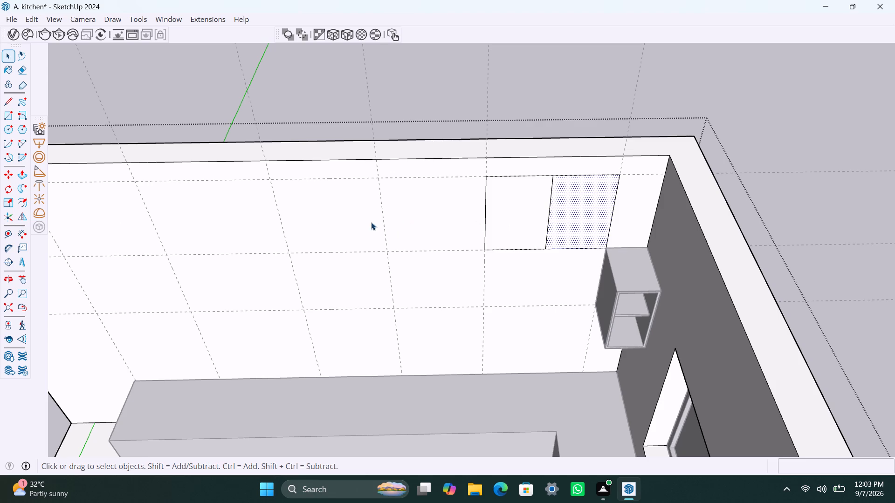
Extrude the corner panel above the small shelved cabinet outward by 2'.
scroll(124, 237, "down", 2)
middle_click_drag(144, 250, 237, 264, "shift")
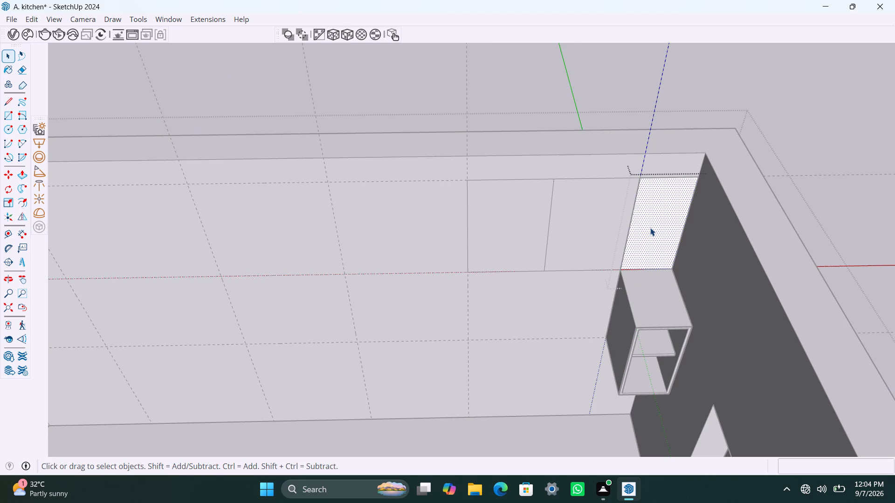
key("p")
left_click(650, 228)
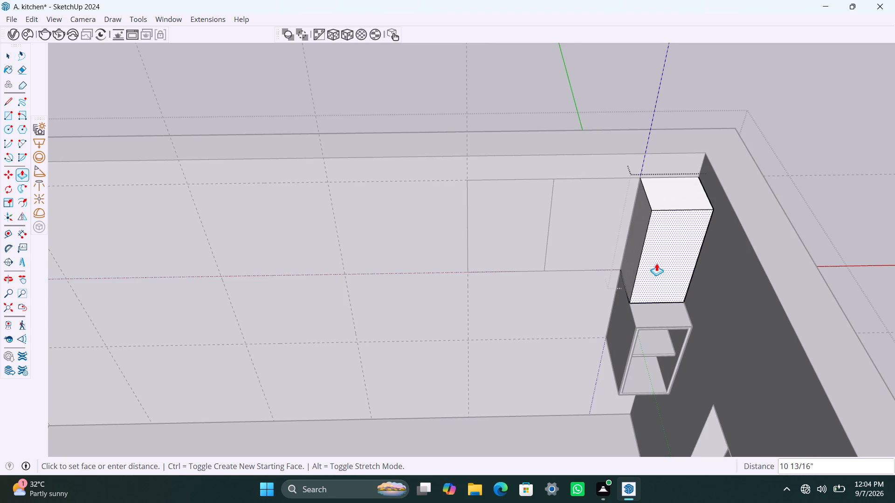
type("2'")
key("Return")
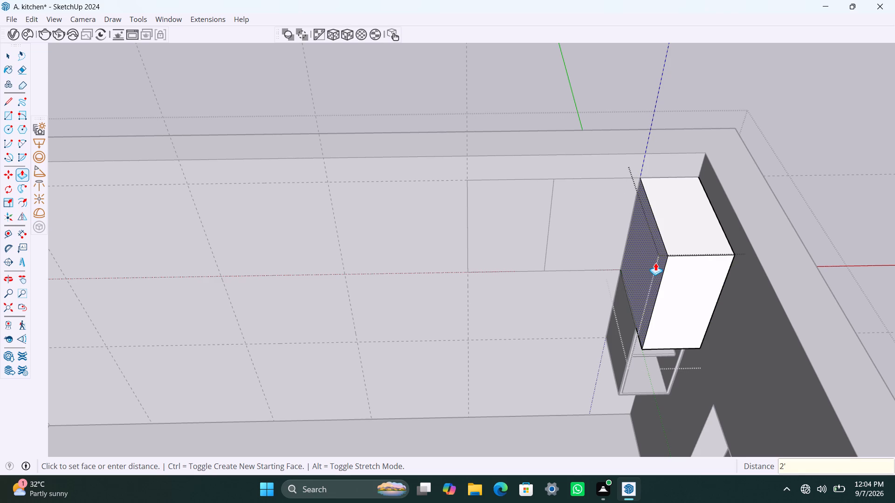
Offset the outline of the upper corner cabinet's front face inward by 18 mm.
key("space")
left_click(680, 295)
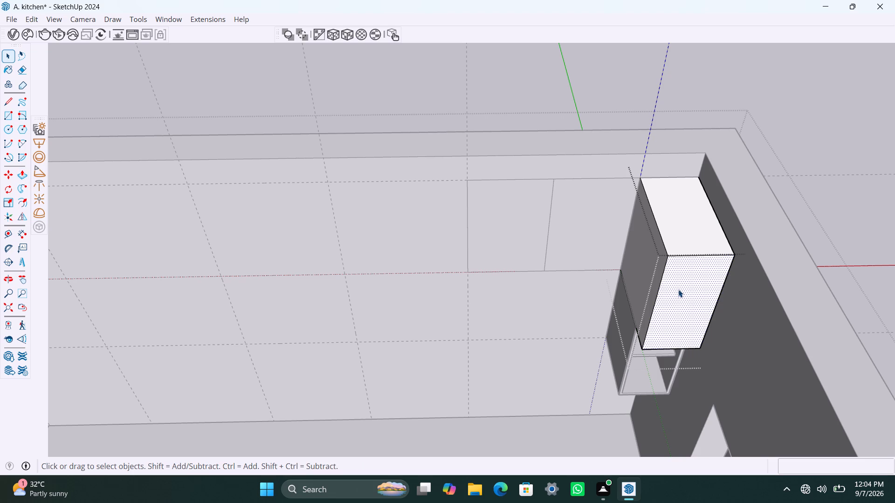
key("f")
left_click(673, 278)
type("2.5mm")
key("Return")
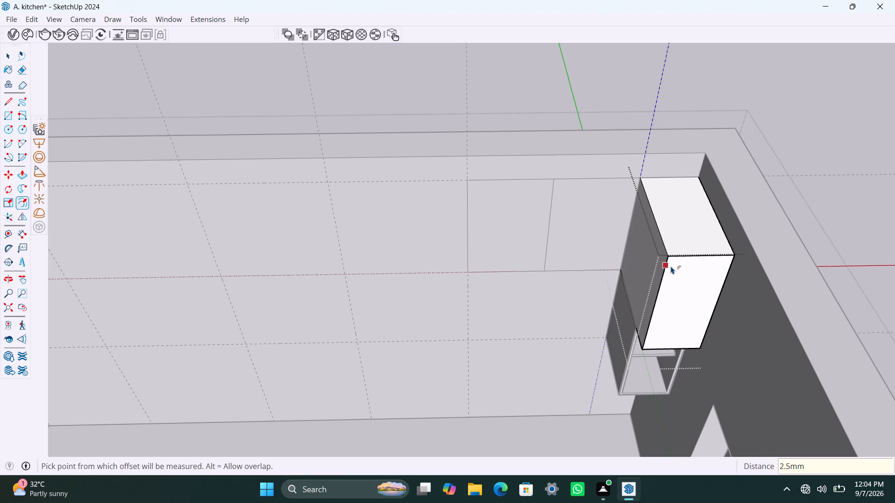
left_click(682, 277)
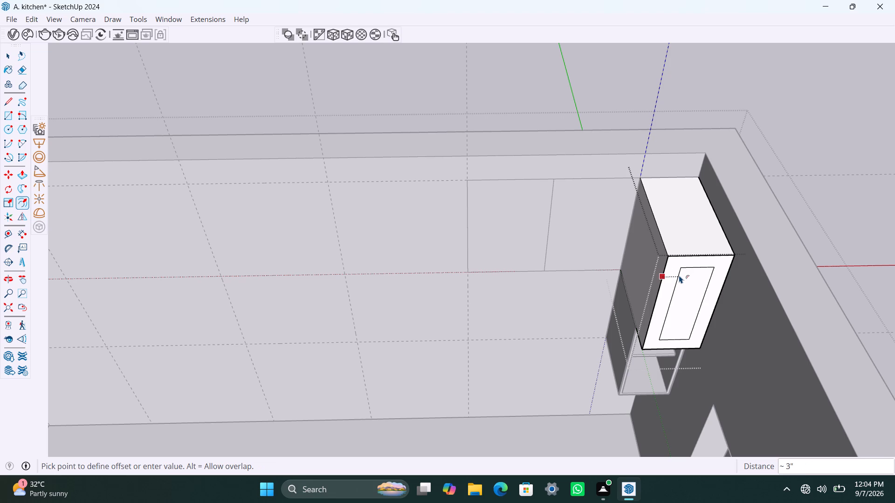
type("18mm")
key("Return")
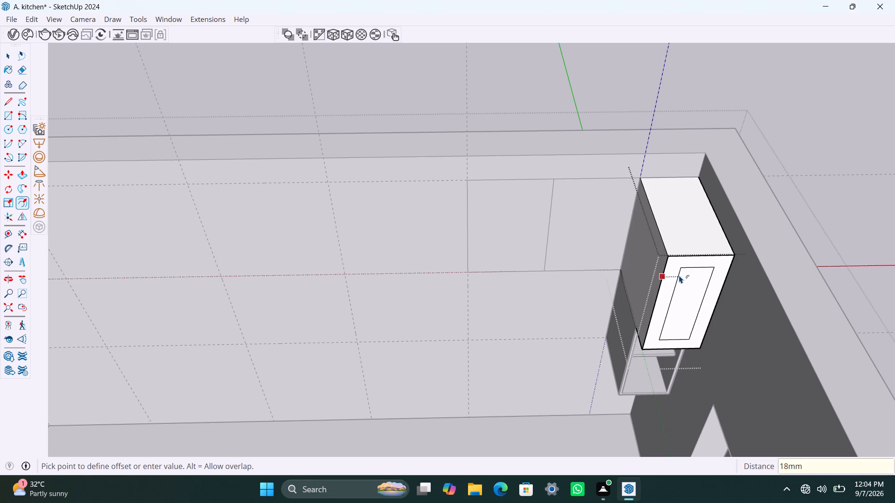
Push the inner front face 1'8" into the upper corner cabinet to hollow it out.
key("space")
left_click(675, 279)
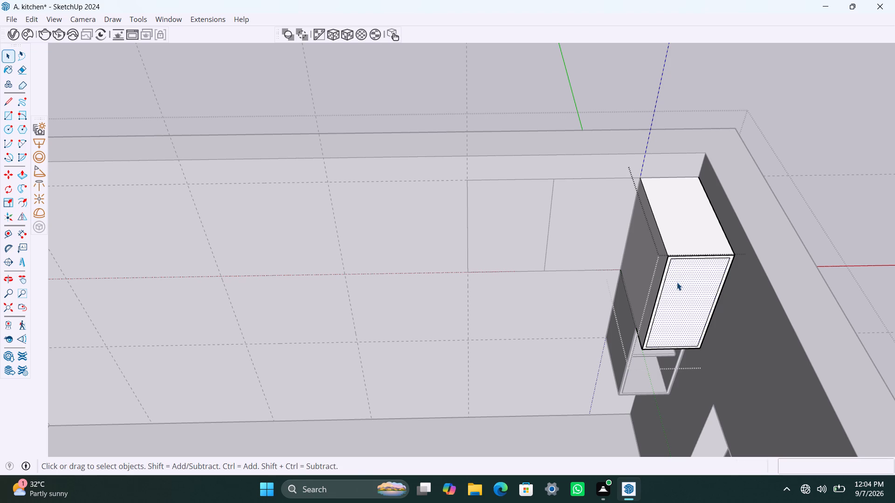
key("p")
left_click(677, 282)
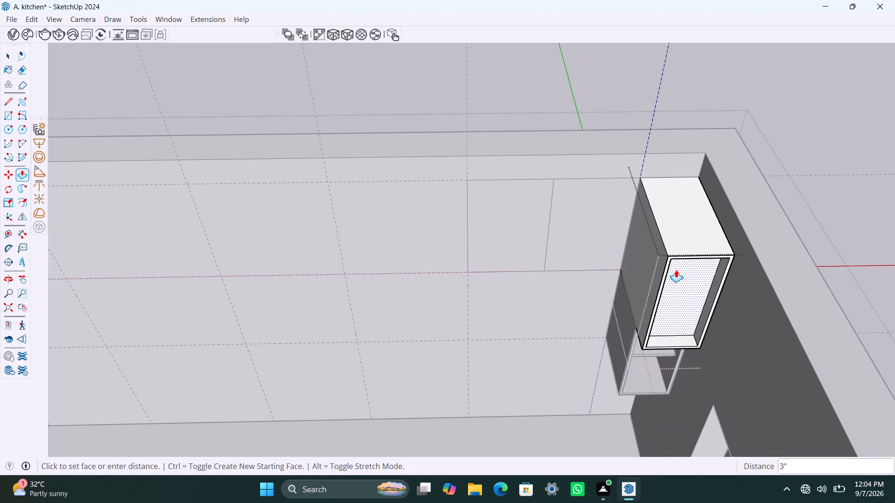
type("1'8\"")
key("Return")
key("space")
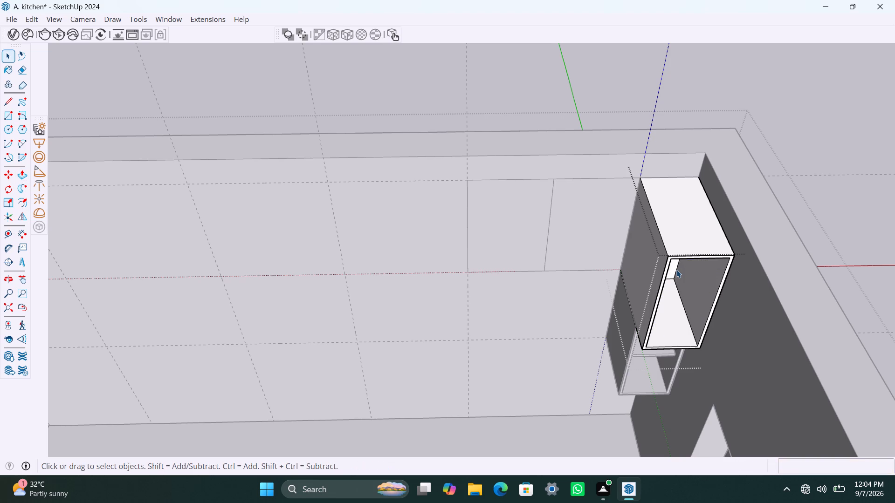
Draw a rectangle covering the upper corner cabinet's front opening and make it a separate group for the door.
key("r")
left_click(672, 261)
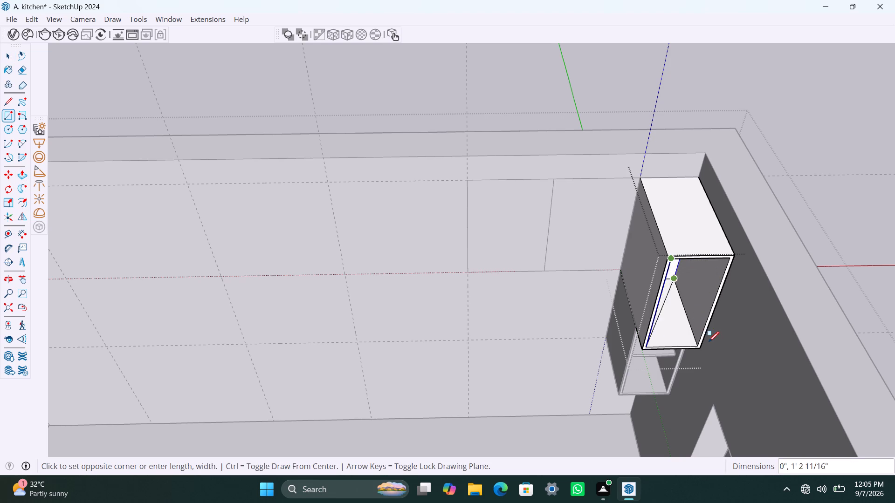
left_click(698, 344)
key("space")
double_click(683, 306)
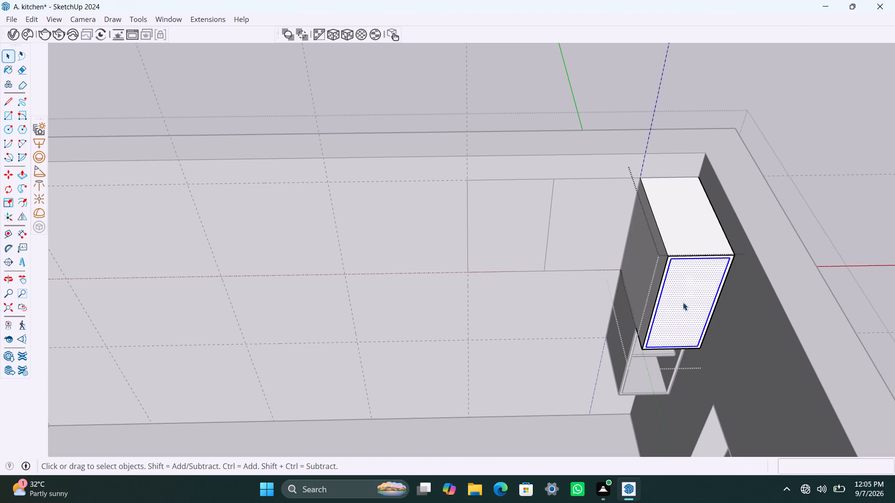
right_click(683, 302)
left_click(753, 128)
Extrude the door panel group's face outward by 18 mm and leave the cabinet group.
triple_click(685, 288)
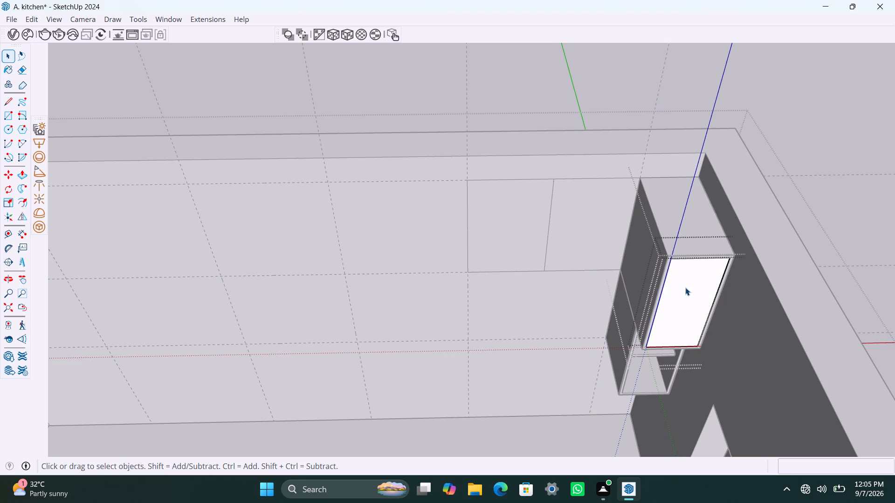
key("p")
left_click(687, 287)
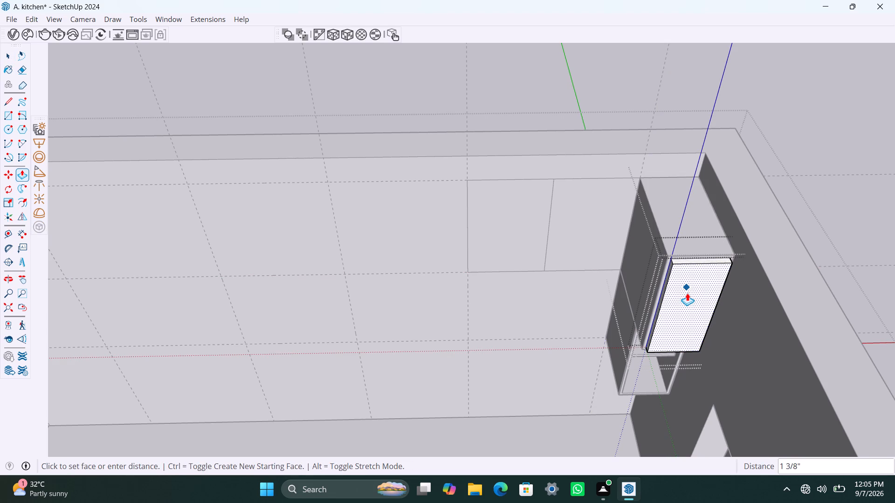
type("18mm")
key("Return")
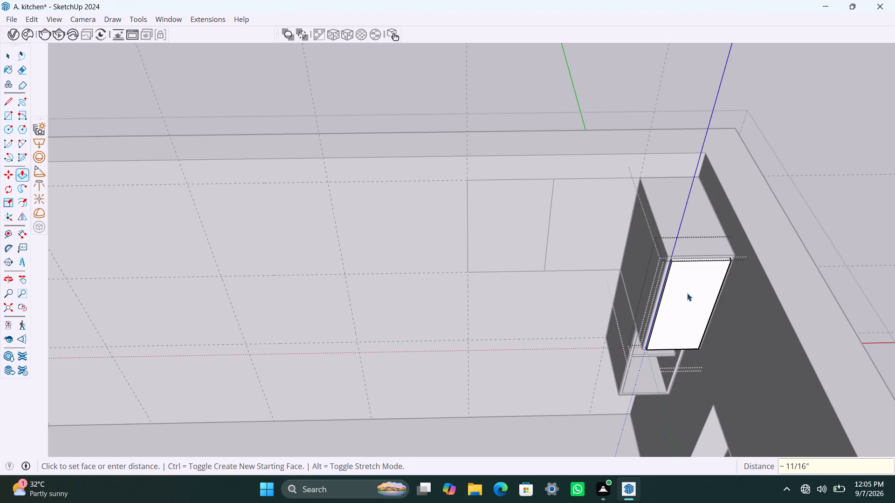
key("space")
left_click(773, 118)
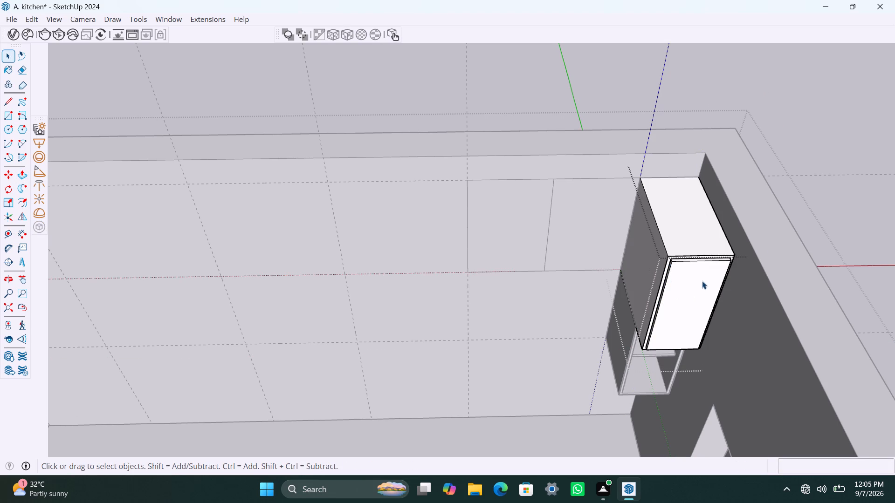
left_click(702, 281)
left_click(839, 131)
Scale the upper corner cabinet from its front so that its overall depth is 2'.
left_click_drag(655, 259, 659, 256)
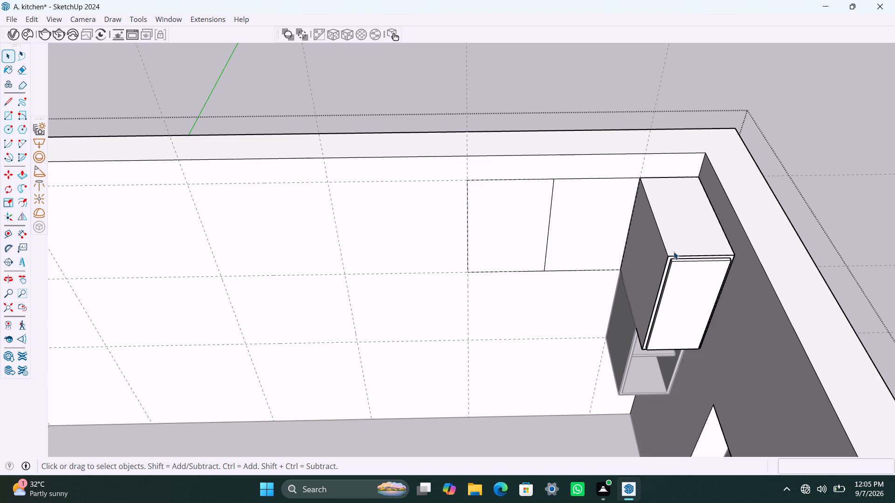
left_click(681, 253)
key("s")
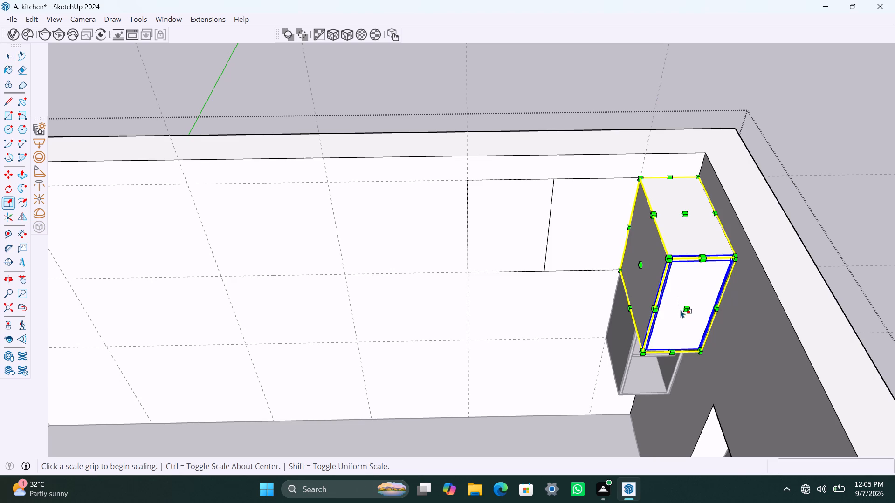
left_click(685, 310)
type("2'")
key("Return")
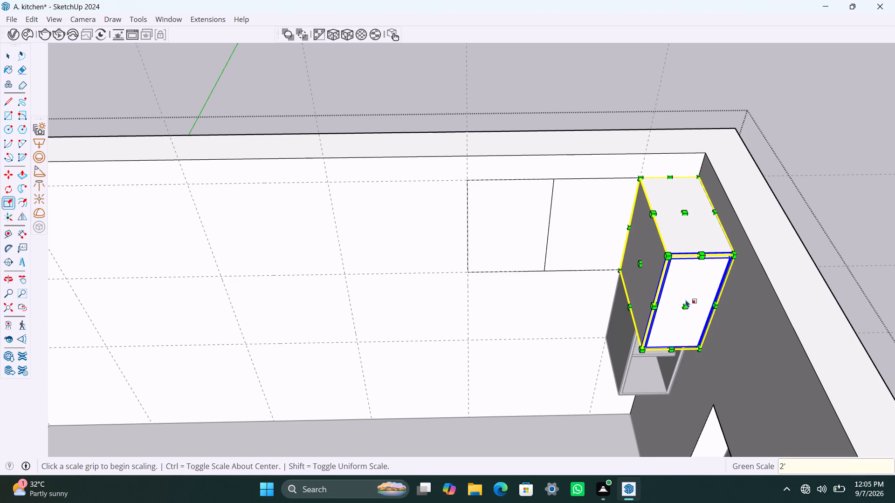
key("space")
left_click(805, 122)
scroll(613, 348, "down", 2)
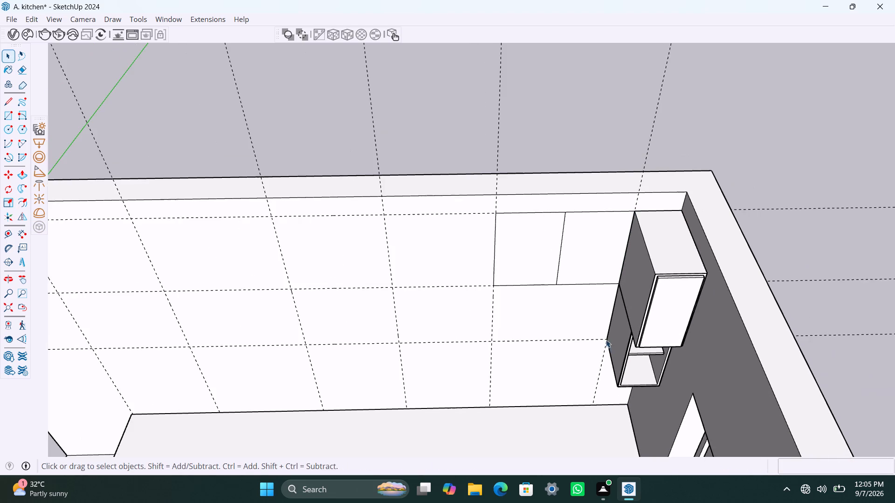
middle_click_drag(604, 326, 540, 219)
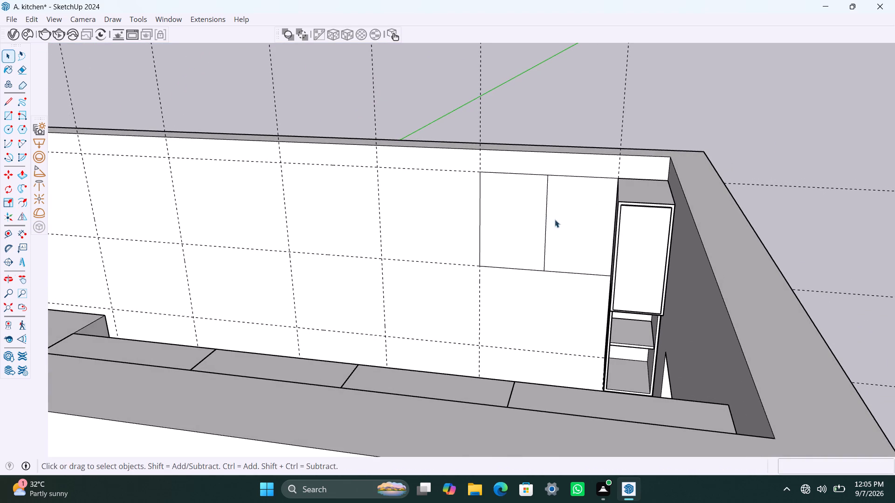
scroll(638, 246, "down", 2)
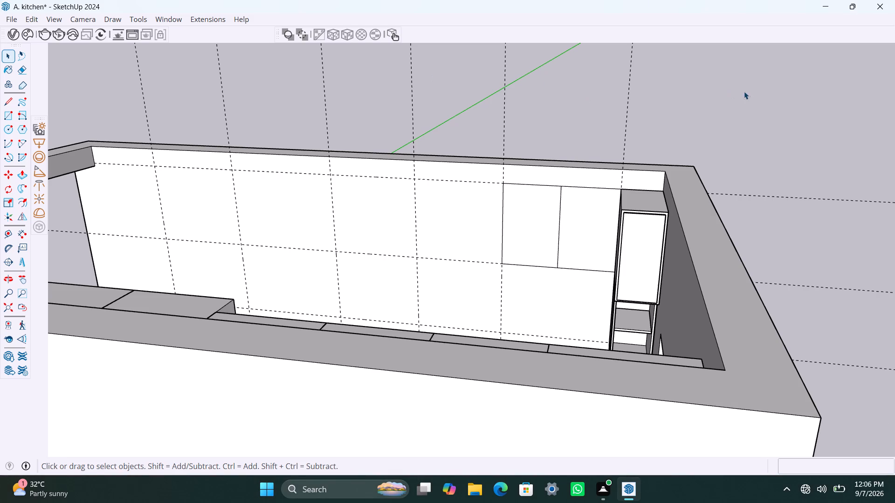
Draw a rectangle on the long wall filling the guide area directly below the two outlined upper cabinet faces, and make it a group.
scroll(534, 229, "down", 8)
middle_click_drag(543, 242, 580, 358)
scroll(539, 215, "up", 3)
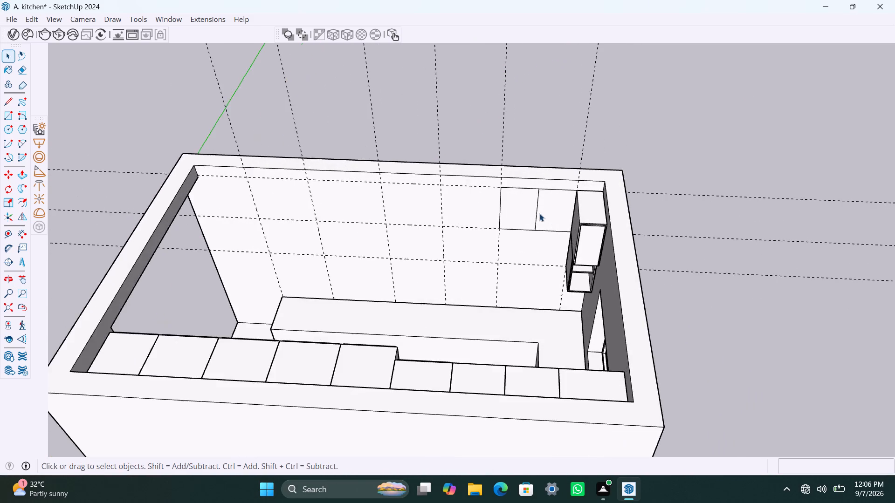
scroll(539, 213, "up", 4)
left_click(548, 210)
left_click(539, 268)
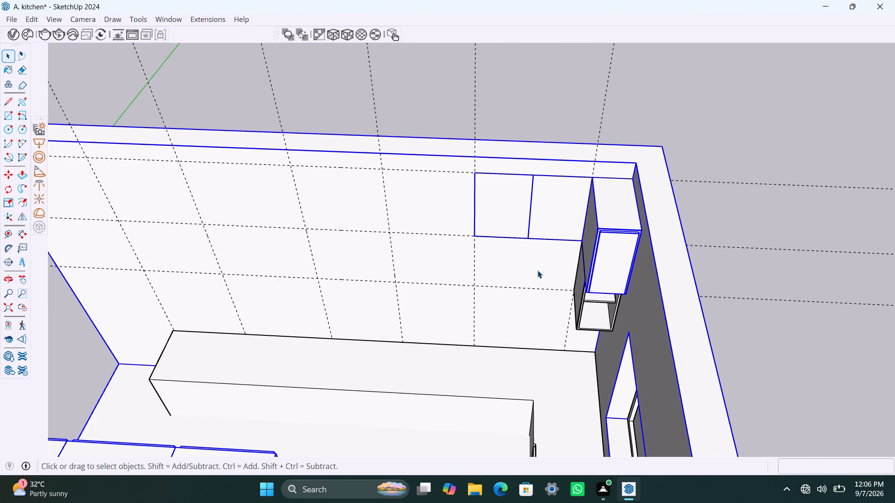
scroll(537, 277, "up", 2)
double_click(511, 269)
left_click(502, 264)
scroll(483, 250, "up", 3)
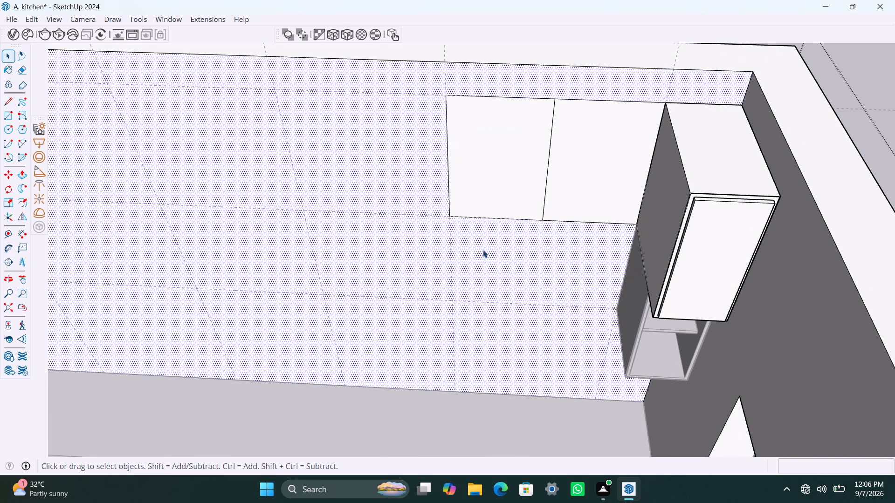
key("r")
left_click_drag(454, 217, 458, 226)
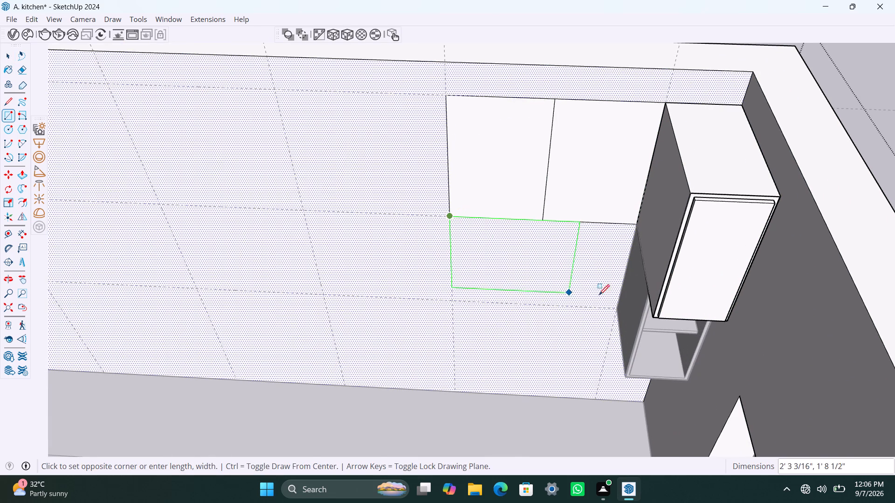
left_click(618, 307)
key("space")
double_click(568, 266)
right_click(568, 265)
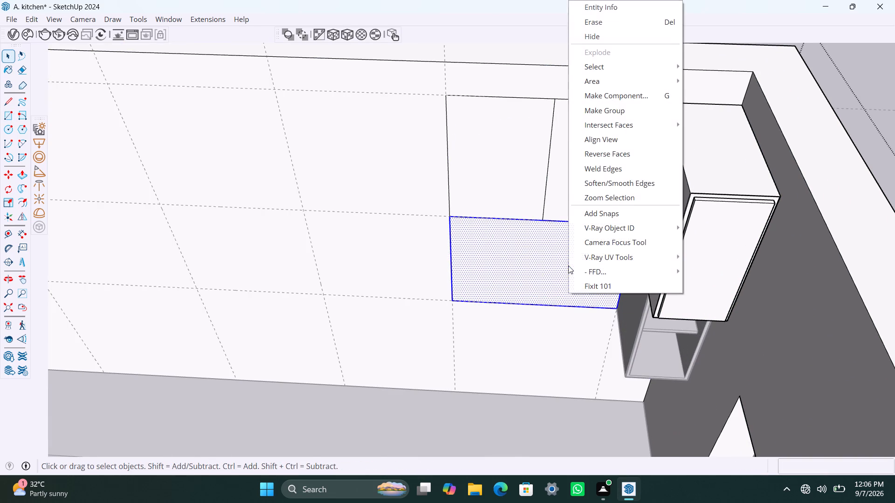
left_click(658, 115)
Open the new rectangle group and extrude its face 1'6" out from the wall to form the cabinet box.
left_click(521, 301)
double_click(515, 269)
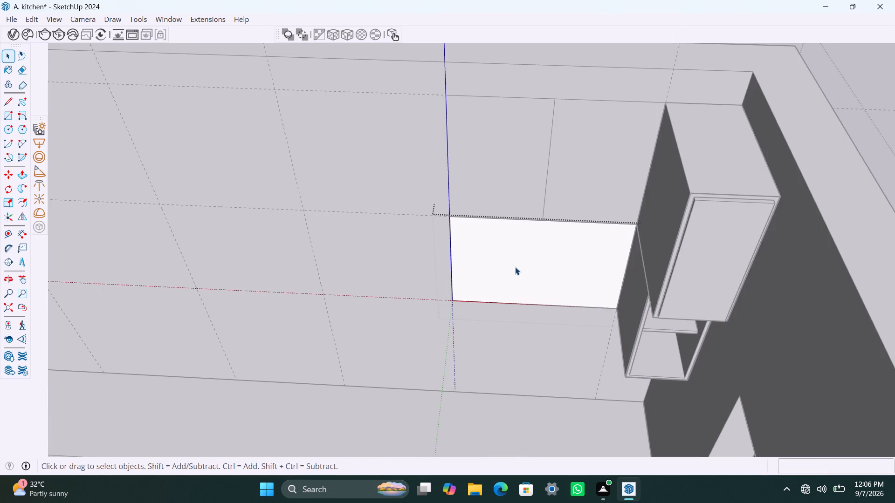
left_click(514, 266)
key("p")
left_click(513, 265)
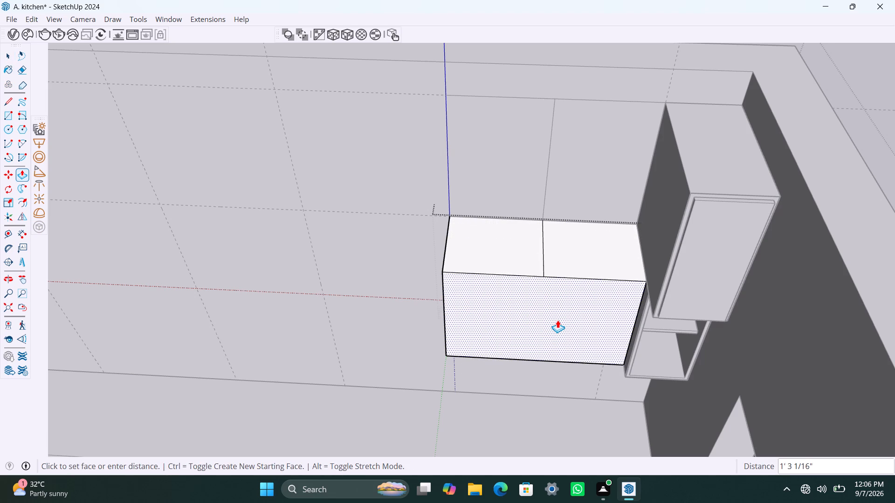
type("1'6\"")
key("Return")
key("space")
Push the cabinet box's front face back inward by 18 mm to allow for the door thickness.
left_click(551, 310)
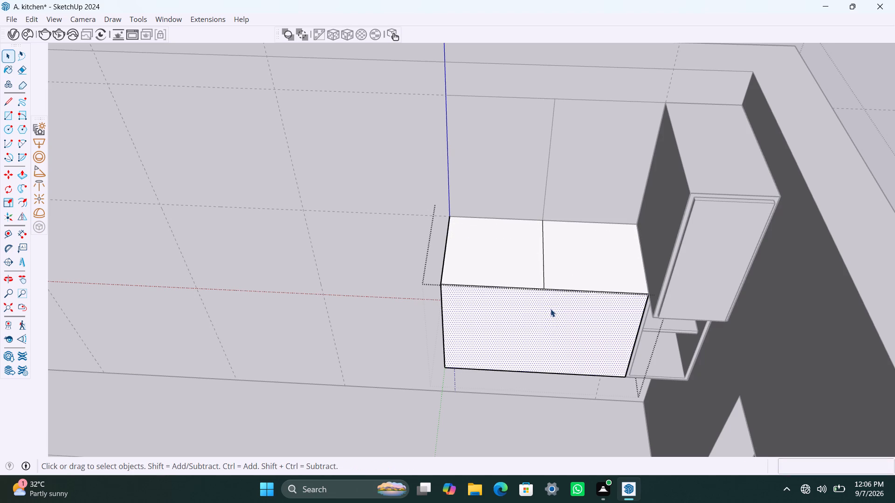
key("p")
left_click(542, 323)
type("18mm")
key("Return")
key("space")
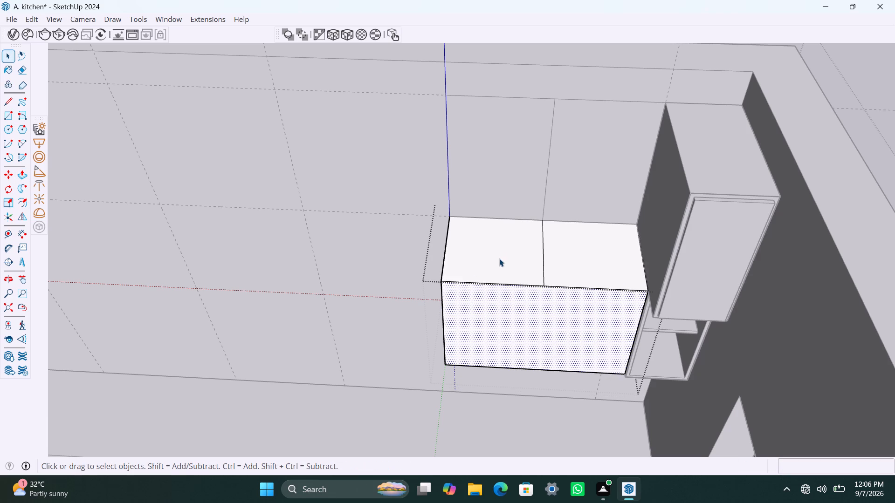
Delete the stray dividing edge across the top face of the cabinet box.
left_click(543, 249)
key("Delete")
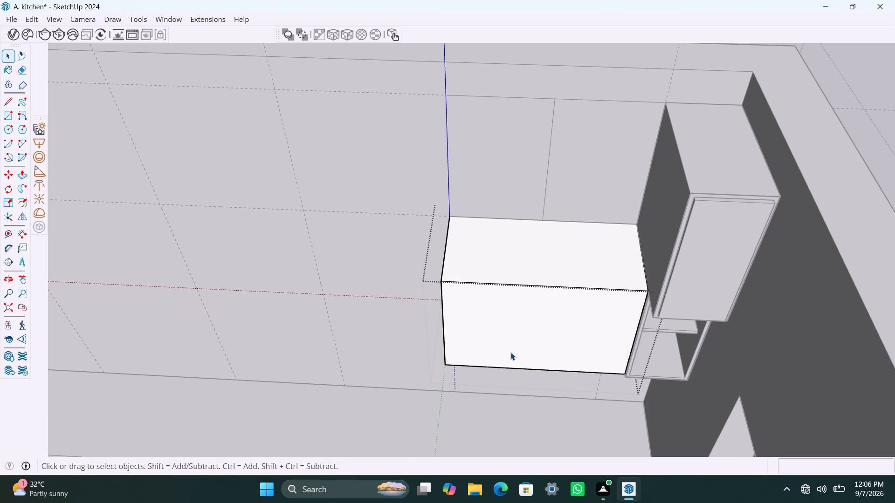
Offset the cabinet box's front outline inward by 2.5 mm, and offset the resulting inner face inward by another 18 mm.
left_click(491, 327)
key("f")
left_click(461, 299)
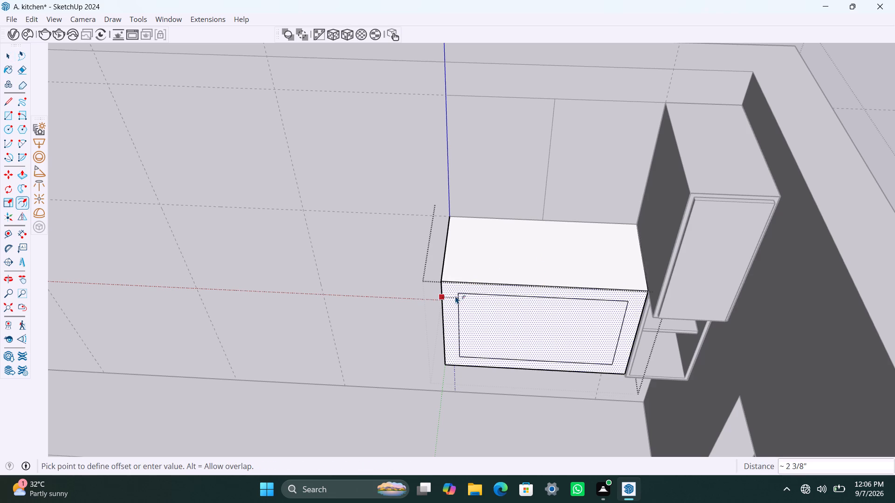
type("2.4")
key("BackSpace")
type("5mm")
key("Return")
left_click(460, 298)
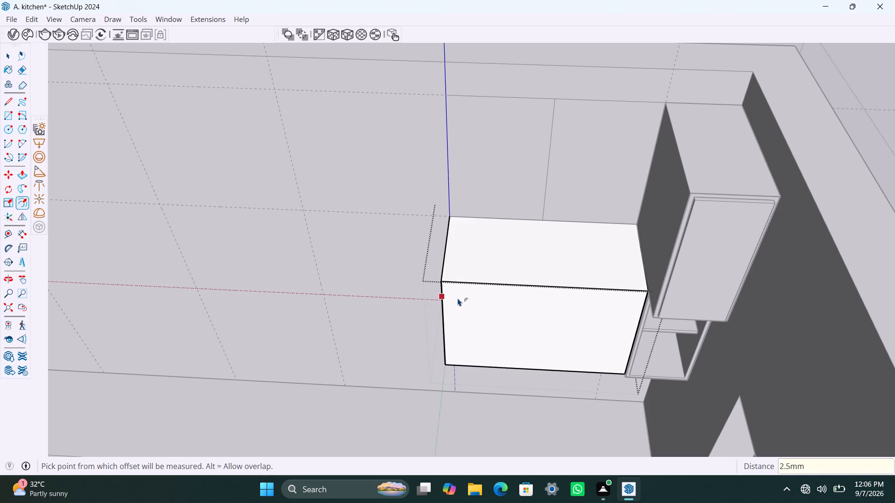
type("18mm")
key("Return")
key("space")
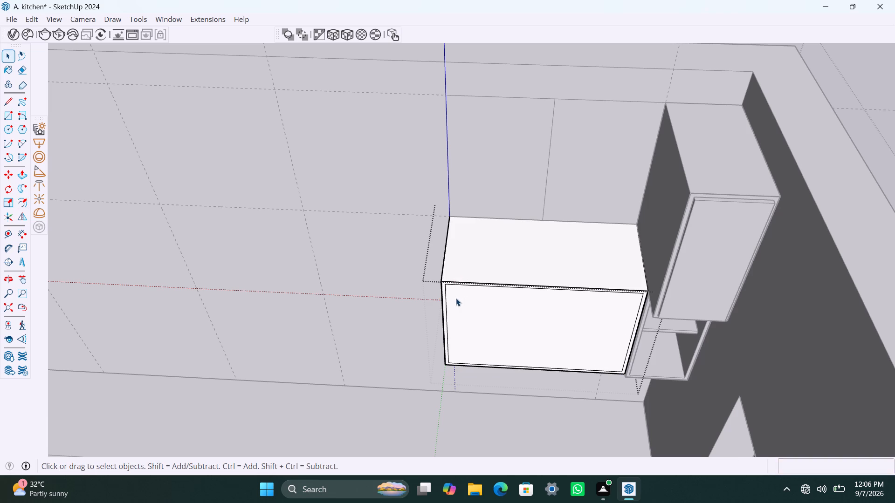
Delete the narrow 2.5 mm outer strip of face around the cabinet box's front.
scroll(424, 322, "up", 12)
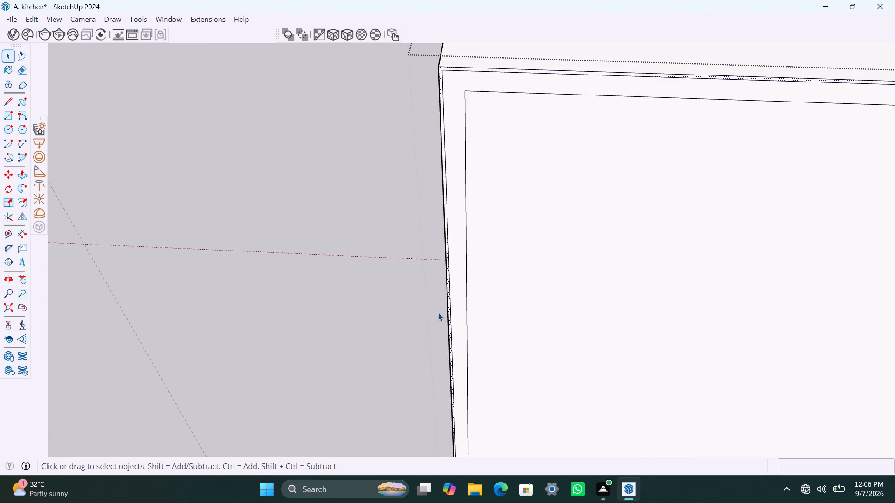
scroll(438, 313, "up", 3)
key("Delete")
Select the inner front face of the cabinet box, inside the 18 mm frame.
left_click(593, 352)
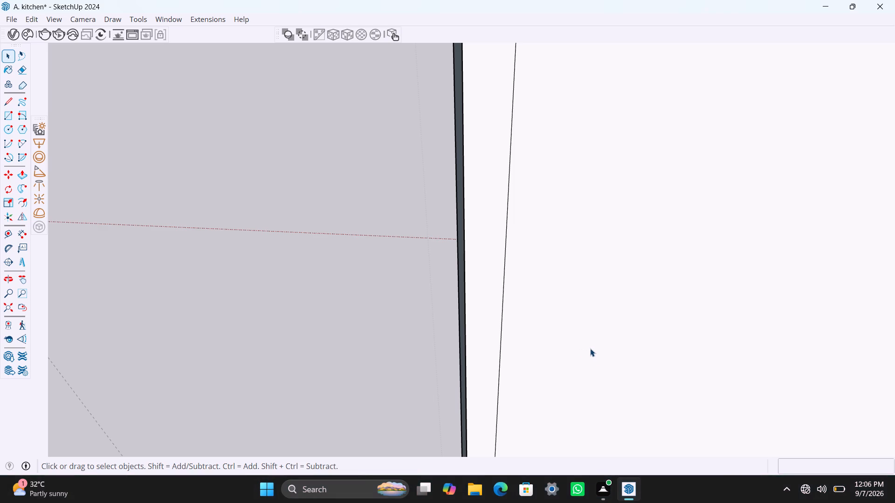
scroll(590, 347, "down", 9)
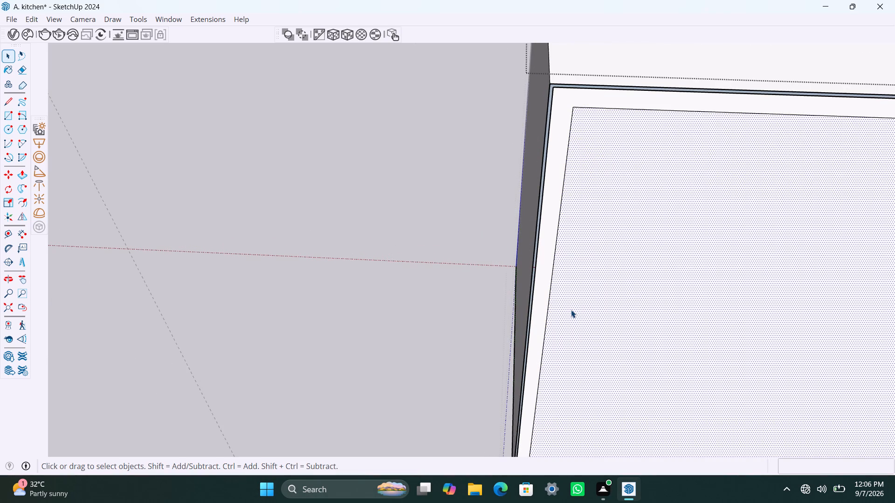
scroll(611, 307, "down", 5)
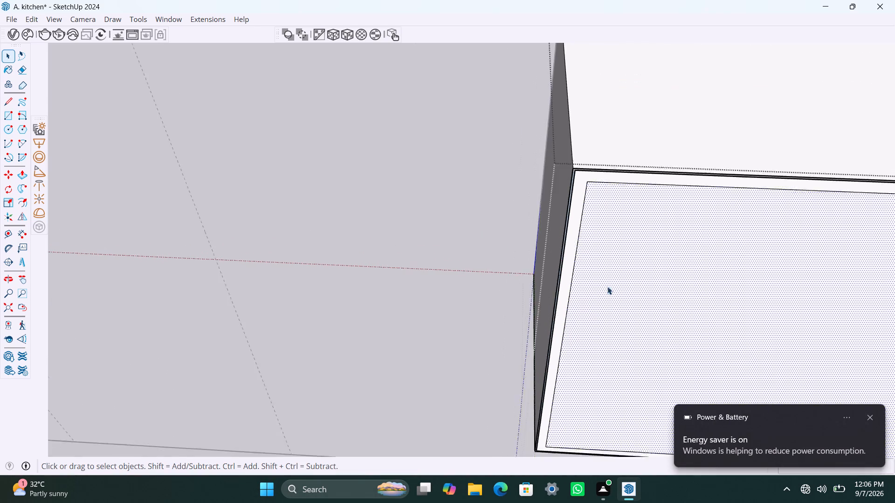
scroll(607, 286, "down", 9)
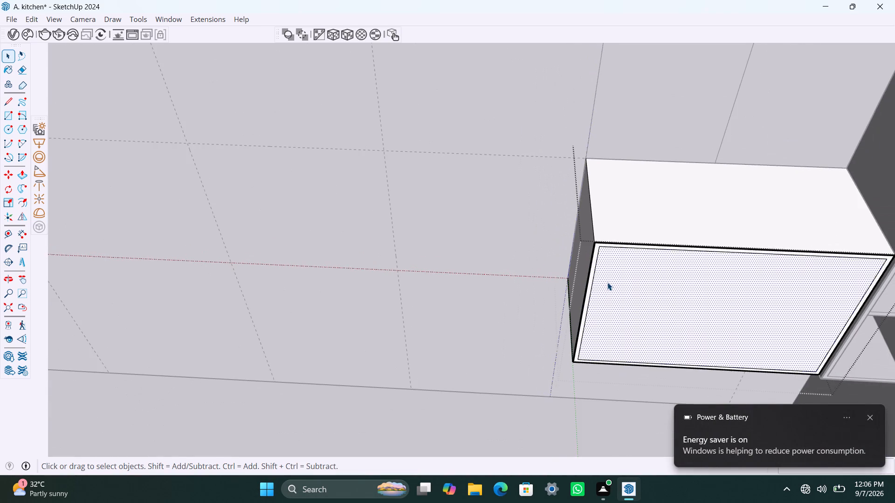
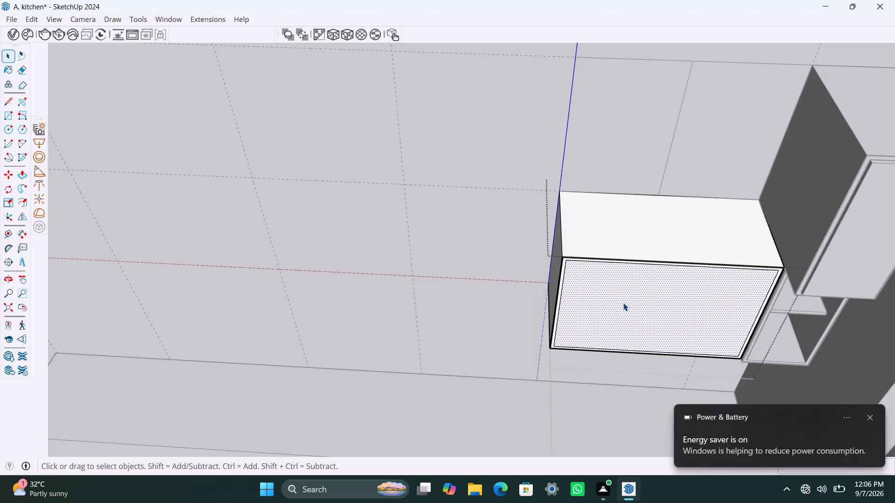
Push the cabinet box's inner front face back 1' 3" to hollow out the carcass behind the frame.
left_click(623, 303, "shift")
key("p")
left_click_drag(623, 303, 624, 298, "shift")
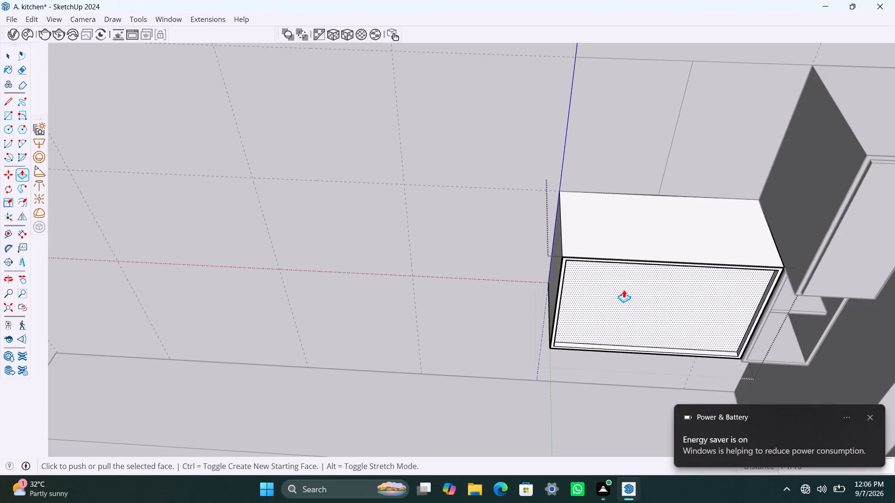
left_click(623, 292, "shift")
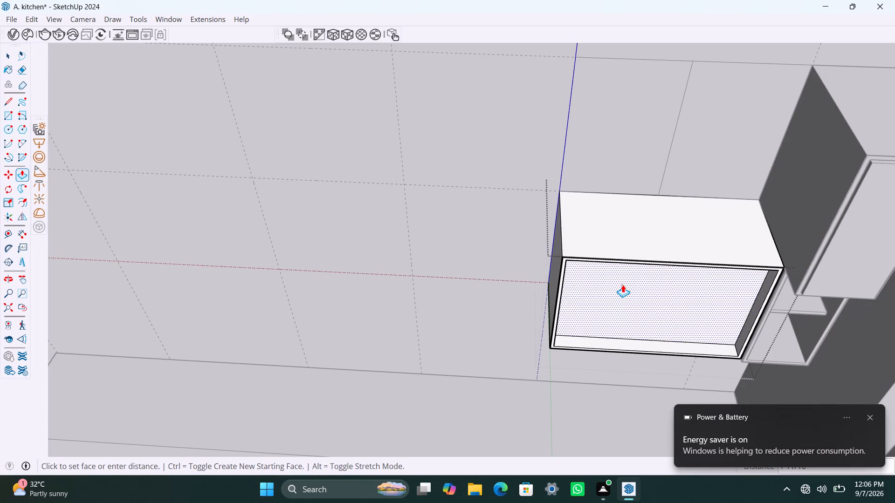
type("1'")
key("3")
key("shift+quotedbl")
key("Return")
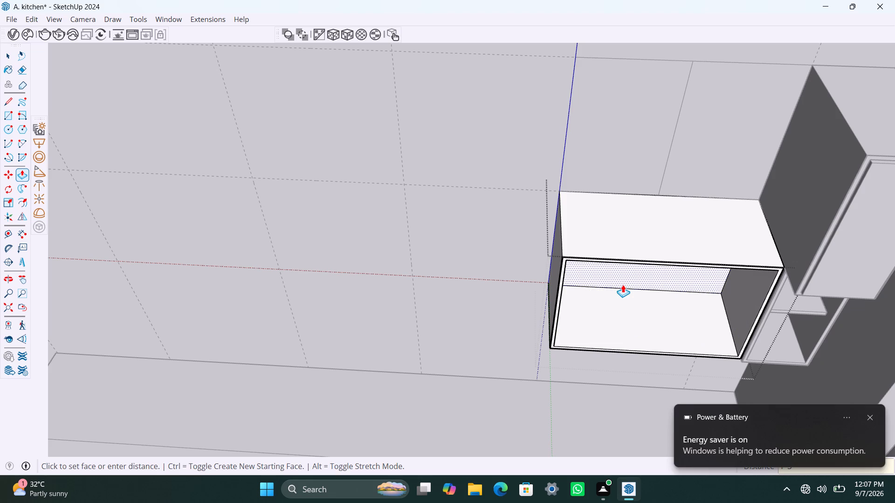
Copy the carcass's inner bottom face 1' upward as a shelf face and make the copy a group.
key("space")
left_click(628, 323)
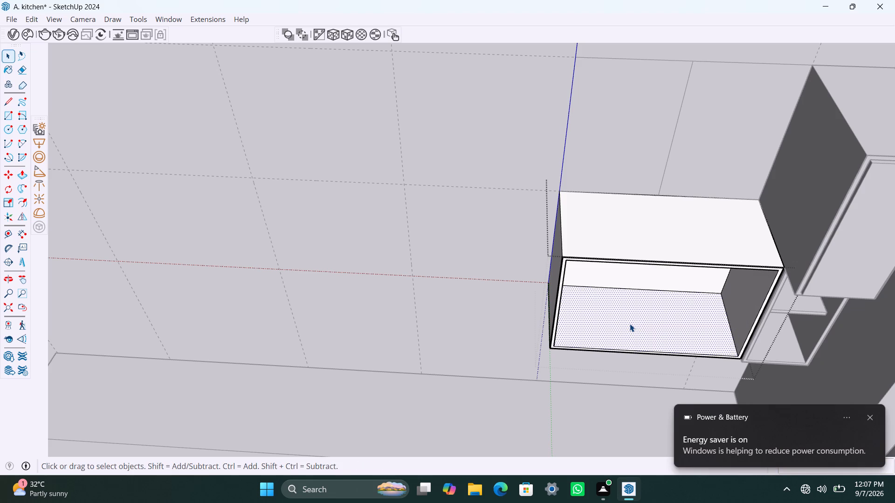
double_click(630, 324)
key("m")
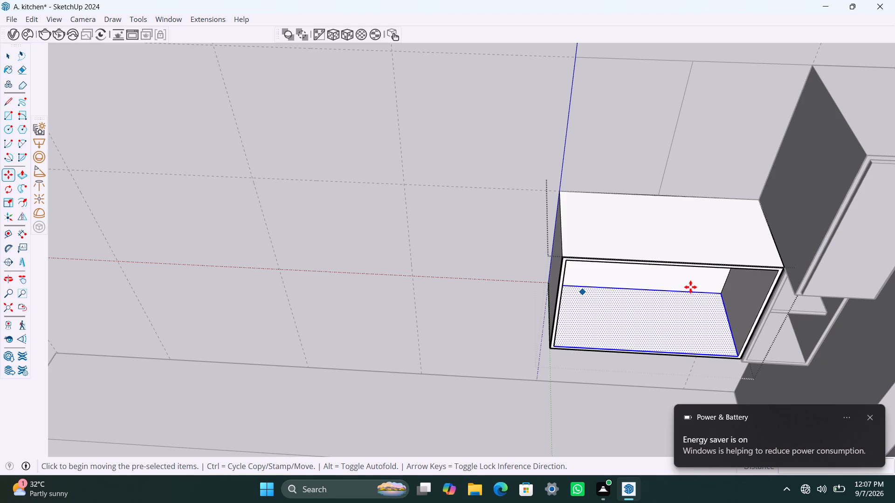
left_click(724, 292)
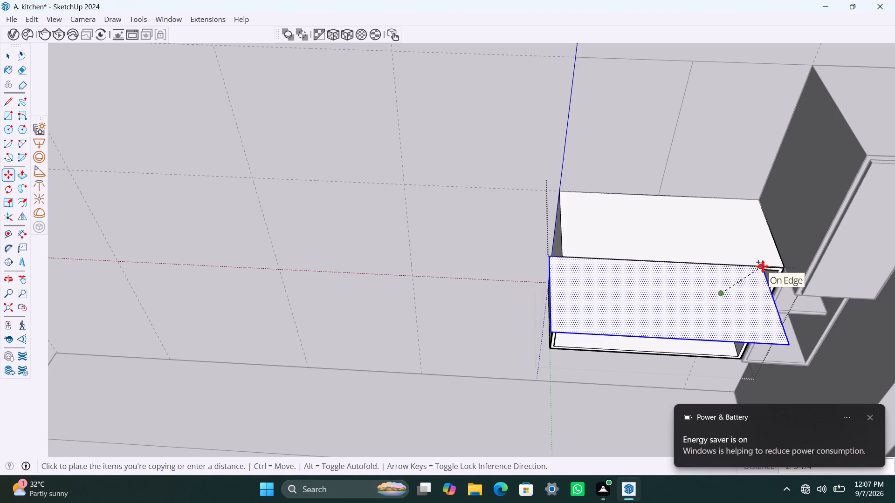
key("Escape")
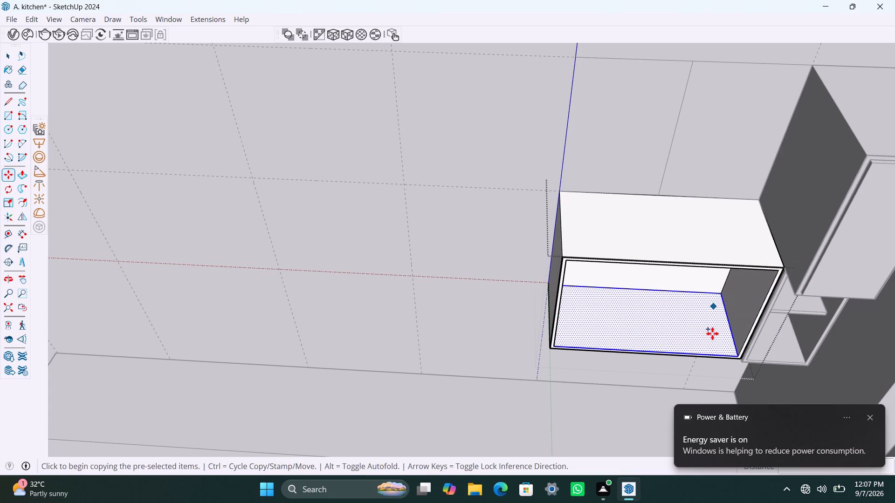
scroll(712, 333, "down", 1)
middle_click_drag(709, 326, 614, 299)
left_click(554, 306)
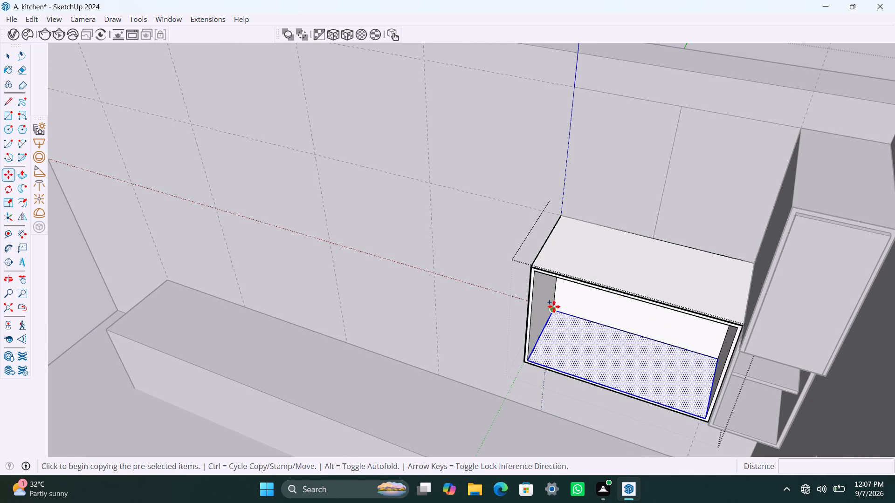
type("1'")
key("Return")
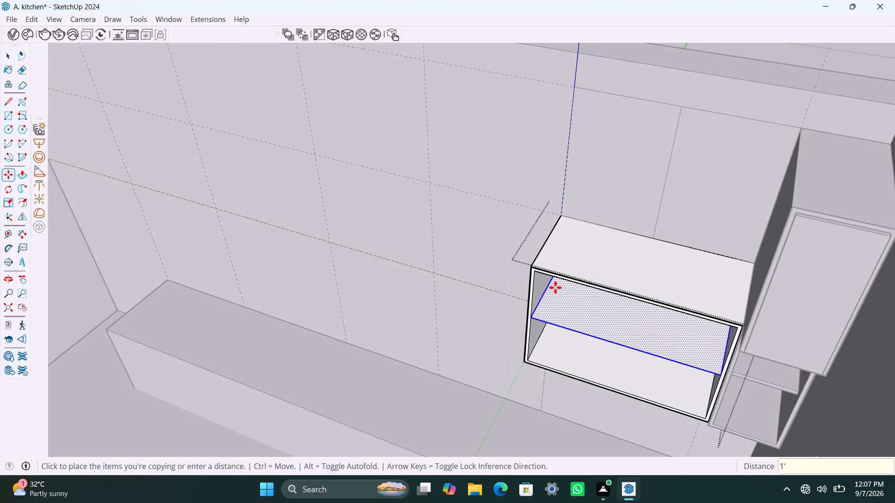
right_click(579, 306)
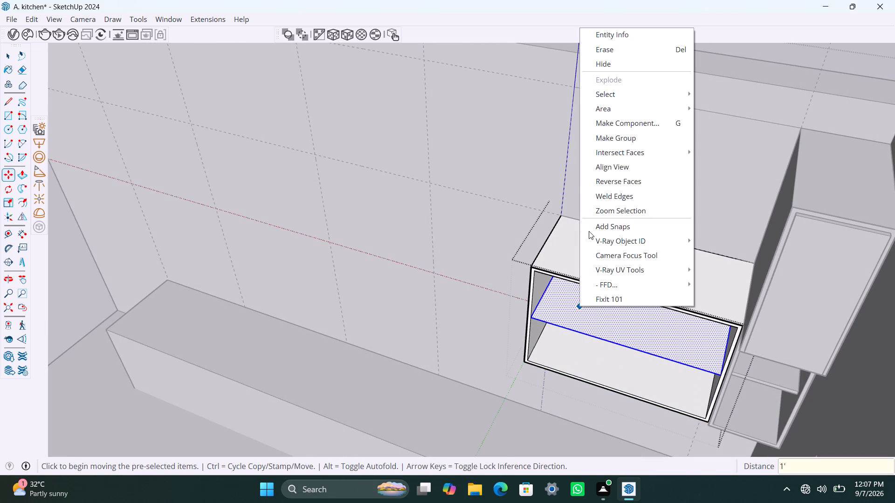
left_click(608, 142)
Inside the shelf group, pull the shelf's top face up 9 mm.
key("space")
triple_click(592, 324)
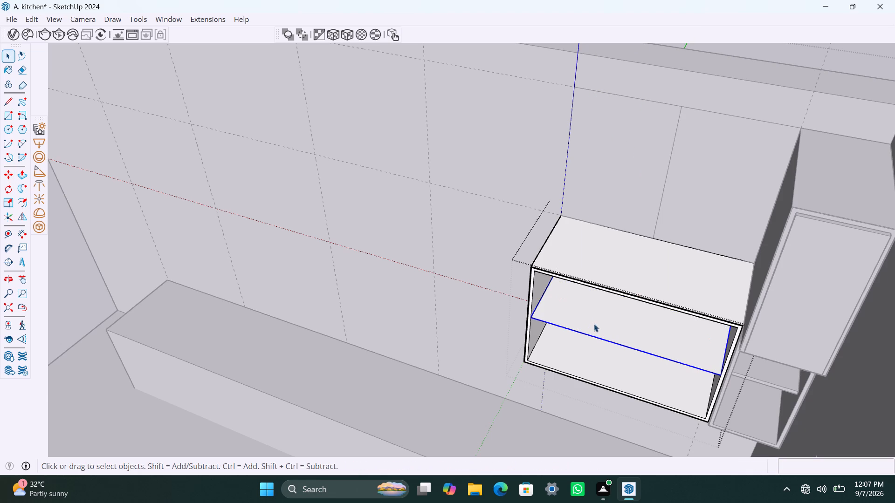
left_click(595, 322)
key("p")
left_click(596, 322)
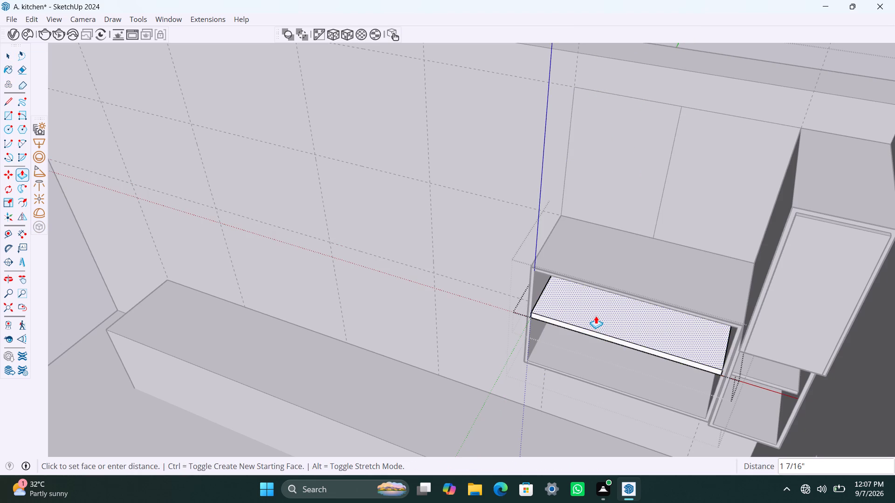
type("9mm")
key("Return")
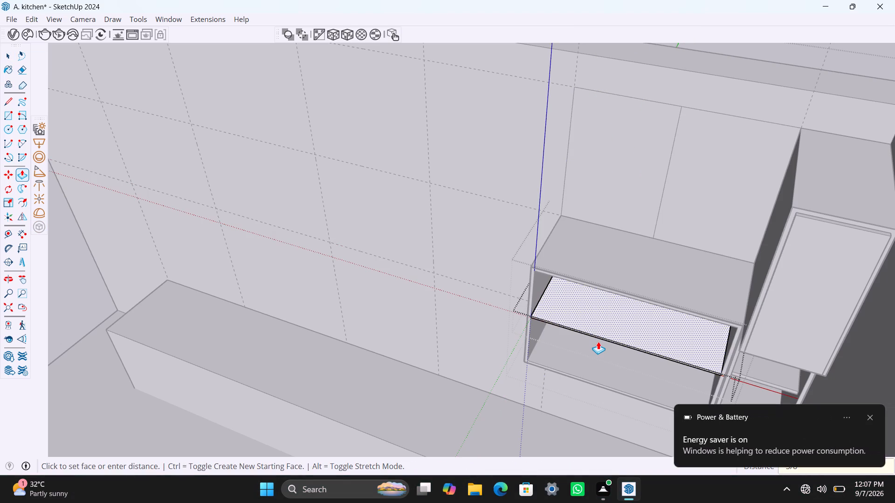
Pull the shelf's underside down 9 mm to thicken it below as well.
scroll(598, 346, "up", 2)
scroll(598, 346, "down", 1)
middle_click_drag(604, 343, 598, 341)
middle_click_drag(598, 341, 597, 282)
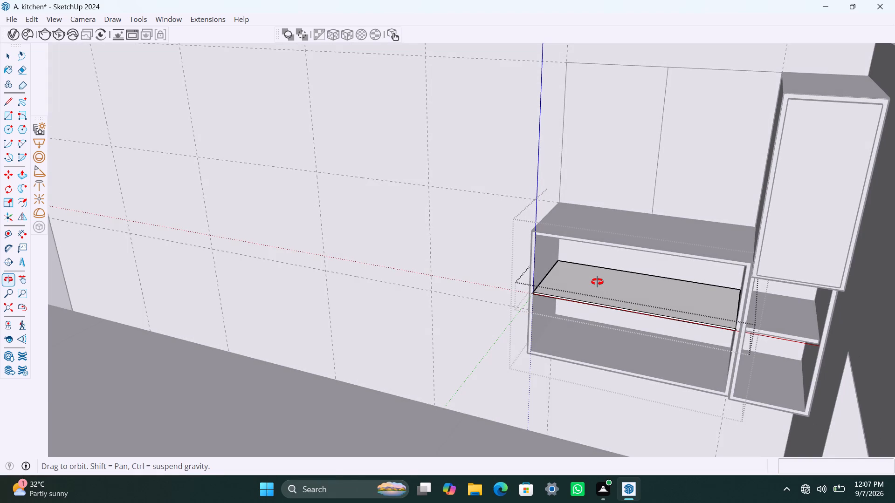
middle_click_drag(597, 282, 593, 286)
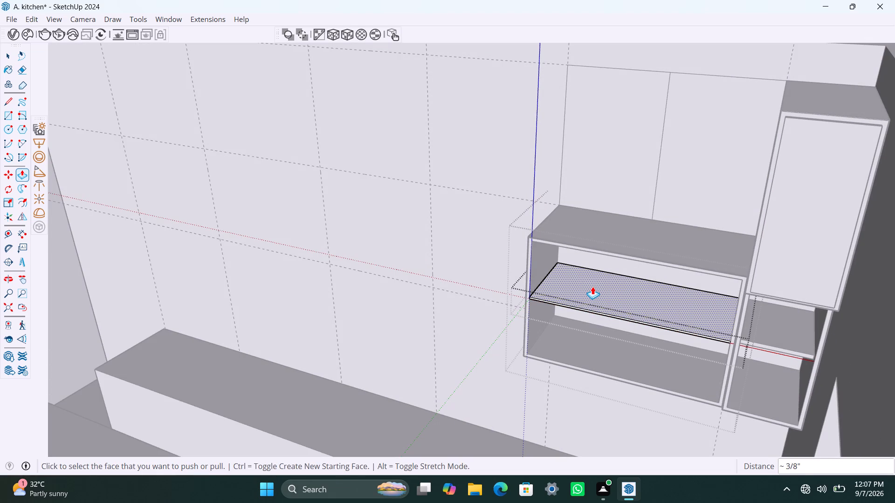
scroll(592, 287, "up", 5)
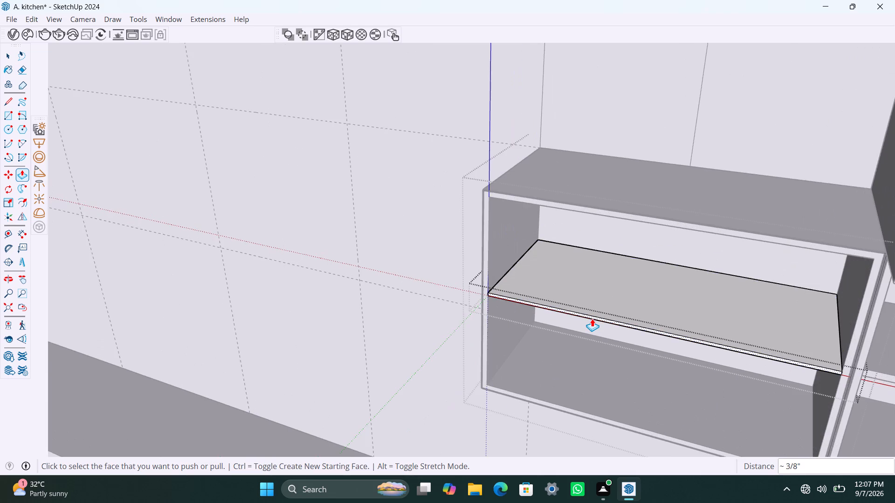
middle_click_drag(592, 319, 589, 213)
scroll(599, 295, "up", 4)
middle_click_drag(606, 350, 608, 317)
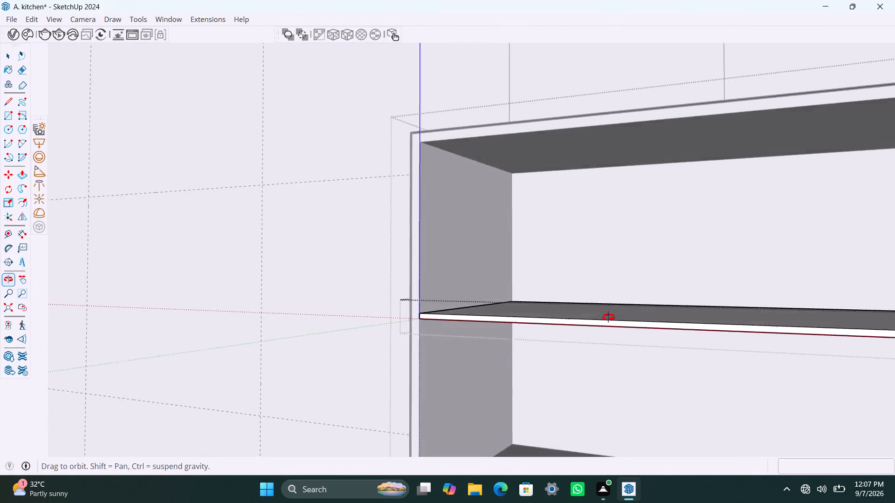
middle_click_drag(608, 317, 607, 304)
left_click(606, 303)
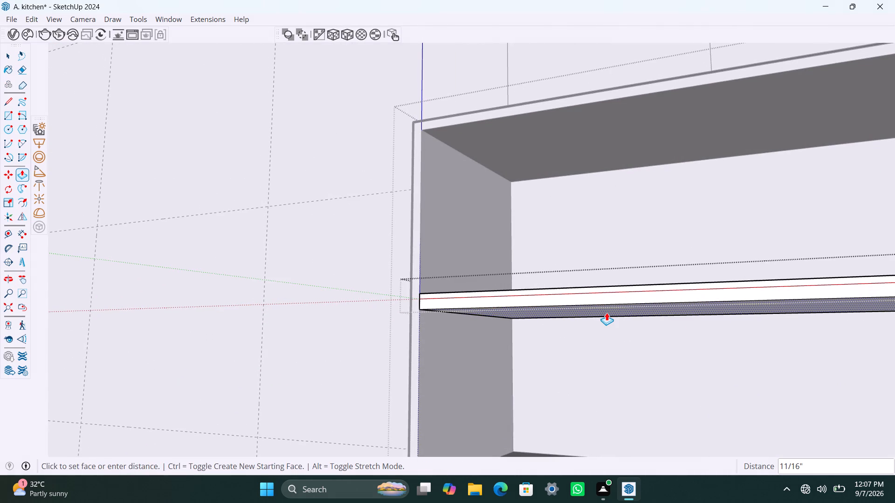
type("9mm")
key("Return")
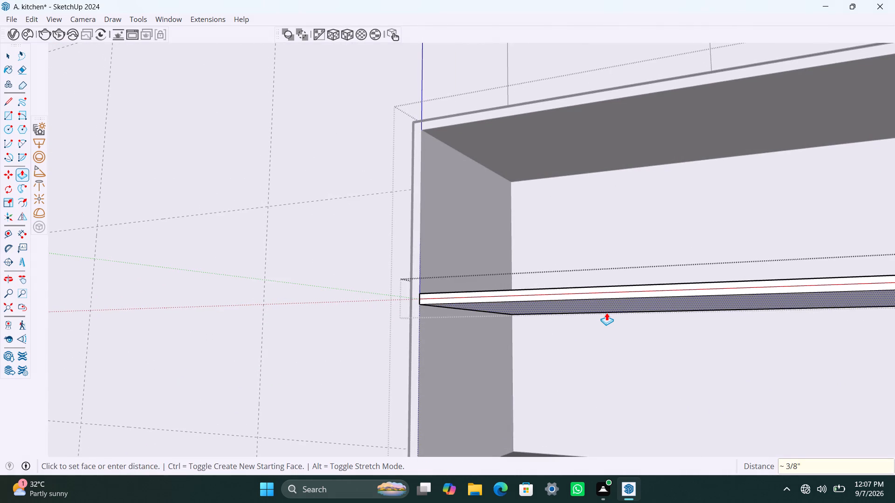
Push the shelf's front edge face back 2" from the carcass front and leave the shelf group.
left_click(620, 287)
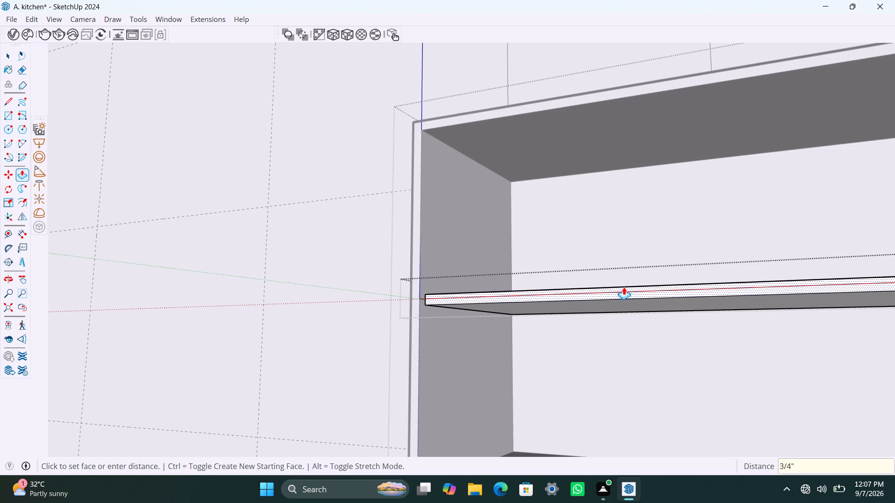
type("2\"")
key("Return")
key("space")
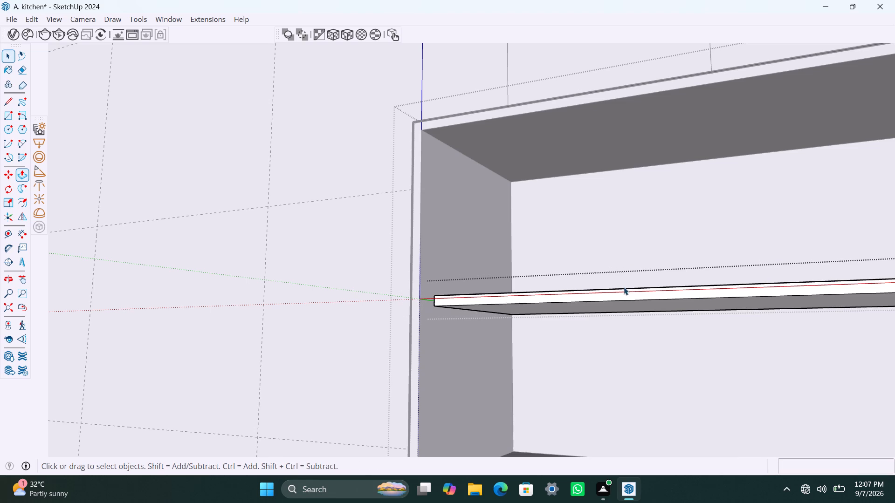
left_click(427, 265)
Delete the stray edge in front of the shelf on the carcass's inner side panel away from the window wall.
scroll(421, 312, "up", 4)
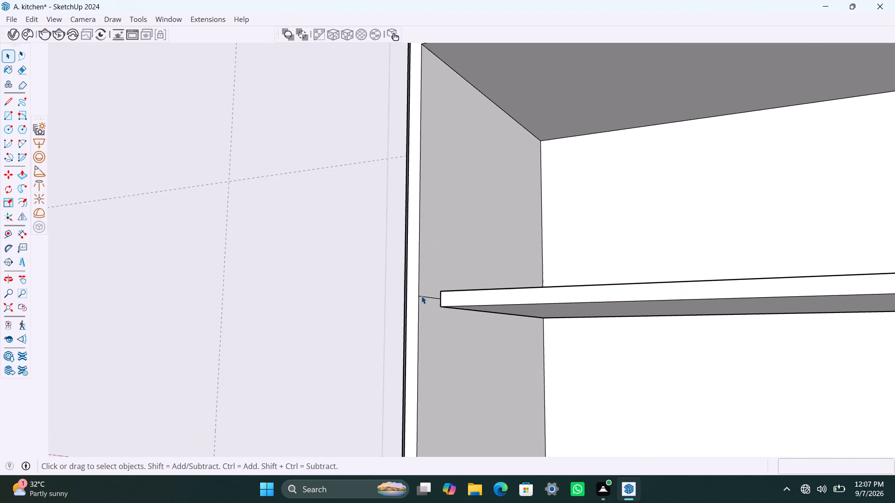
left_click(424, 297)
key("Delete")
Delete the matching stray edge in front of the shelf on the inner side panel nearest the window-wall corner.
scroll(410, 291, "down", 6)
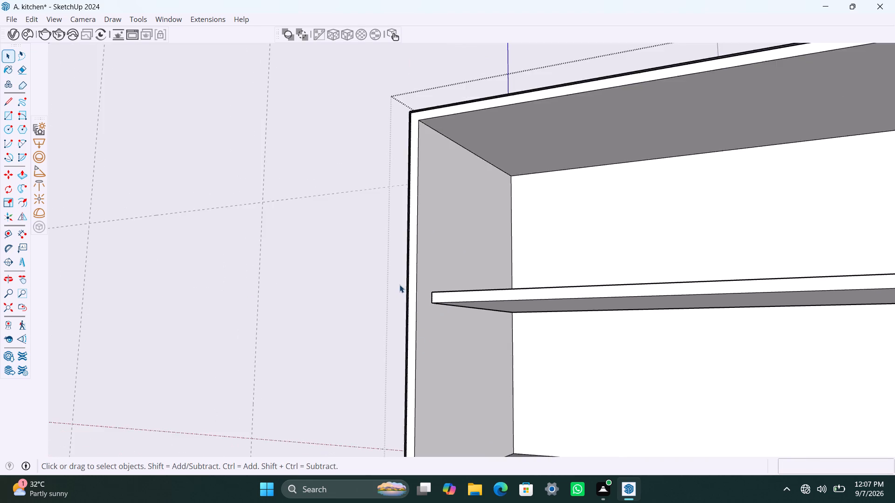
scroll(399, 285, "down", 8)
left_click(13, 306)
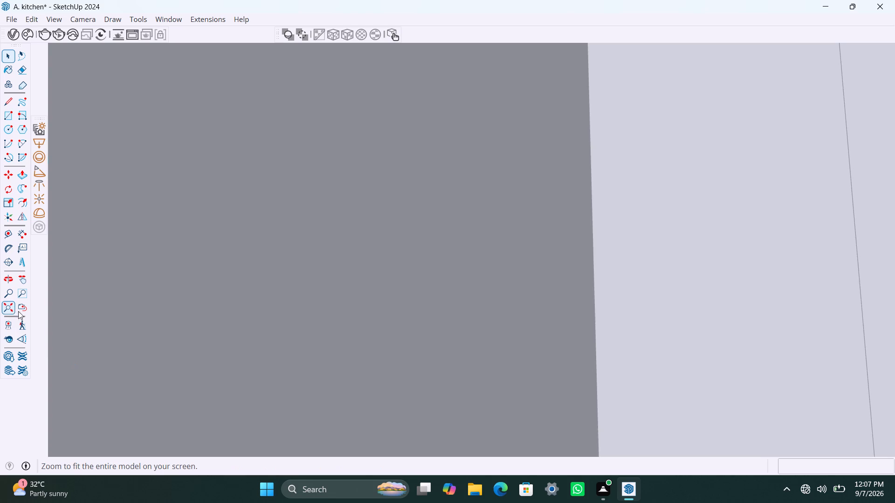
middle_click_drag(551, 259, 602, 486)
scroll(756, 140, "up", 3)
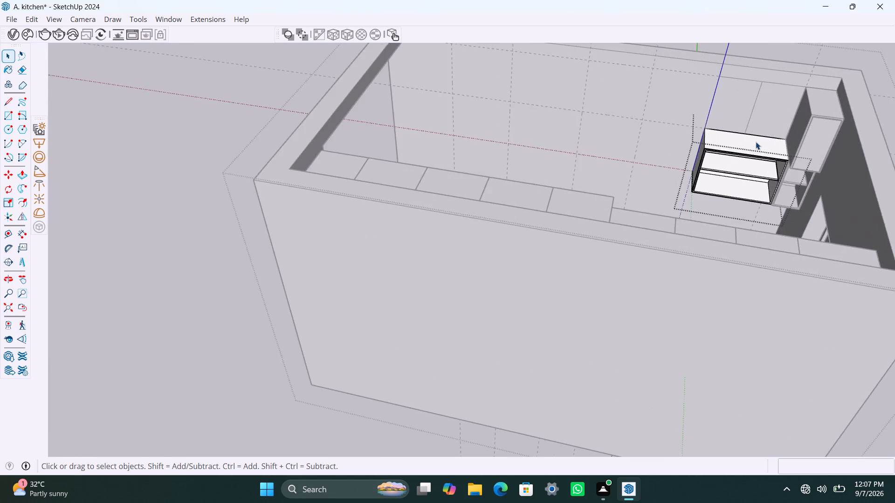
scroll(756, 142, "up", 11)
middle_click_drag(766, 233, 827, 259)
scroll(784, 141, "up", 2)
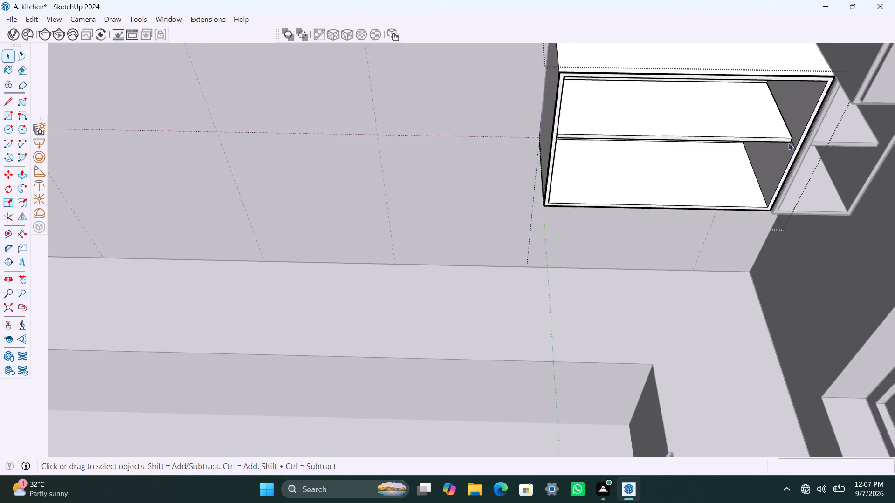
scroll(788, 143, "up", 8)
left_click(801, 151)
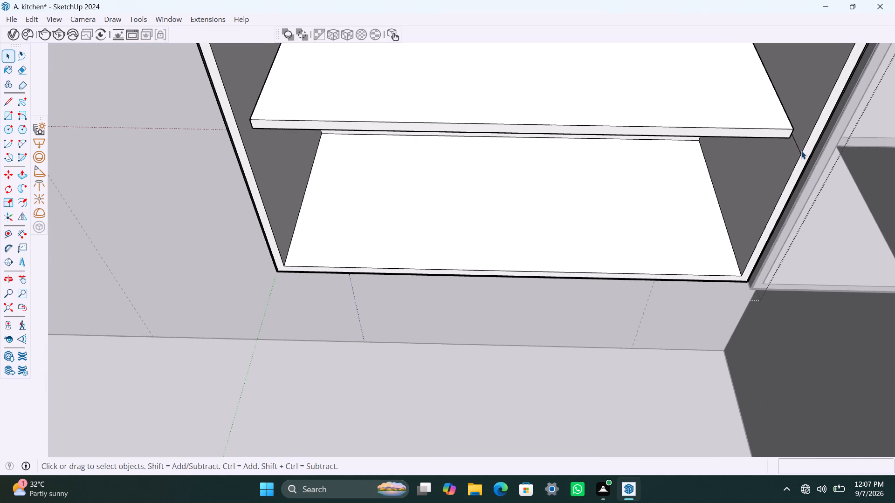
scroll(800, 147, "up", 6)
left_click(799, 150)
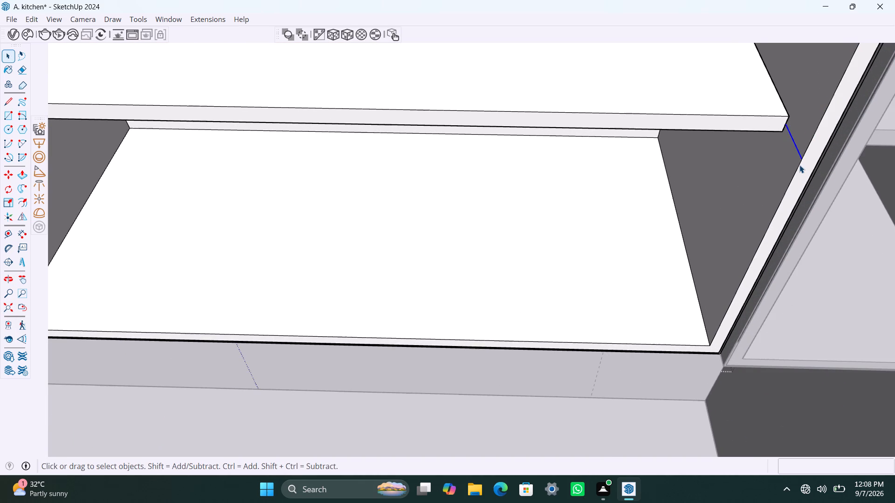
key("Delete")
Draw a rectangle of about 1' 10 3/8" by 2' 10 13/16" across the carcass opening and select its face with its edges.
scroll(704, 175, "down", 10)
middle_click_drag(527, 215, 520, 202)
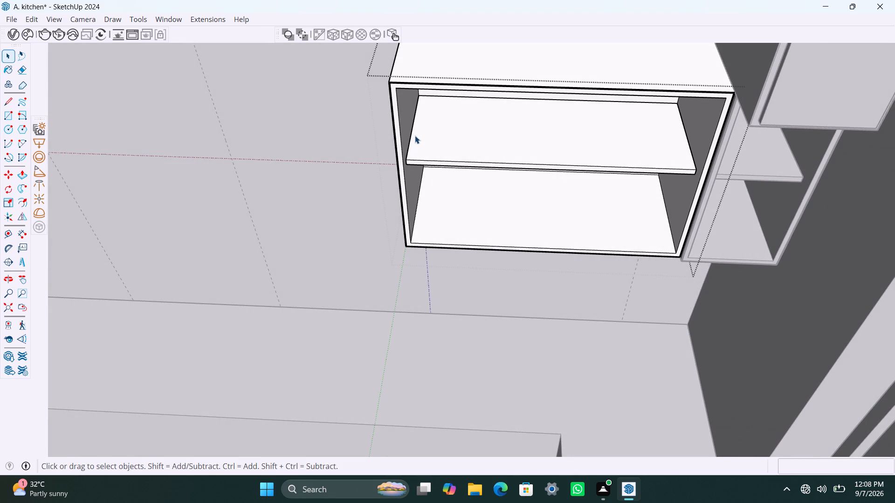
key("r")
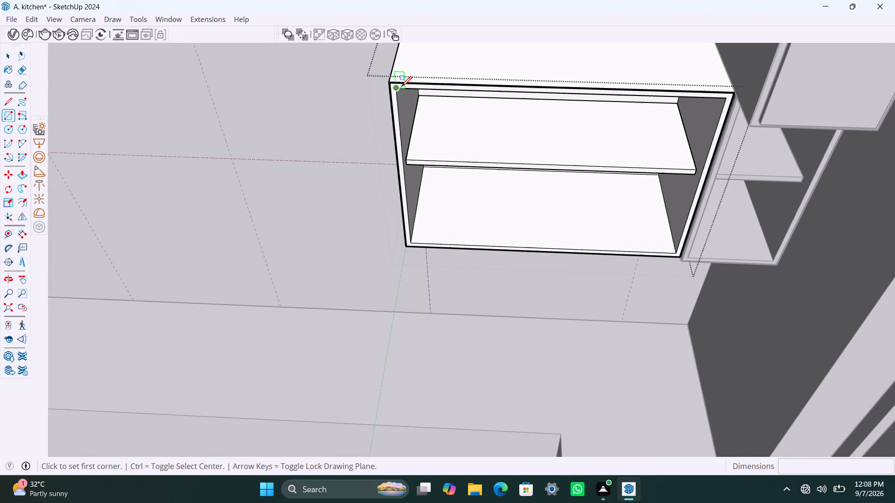
left_click_drag(401, 87, 406, 102)
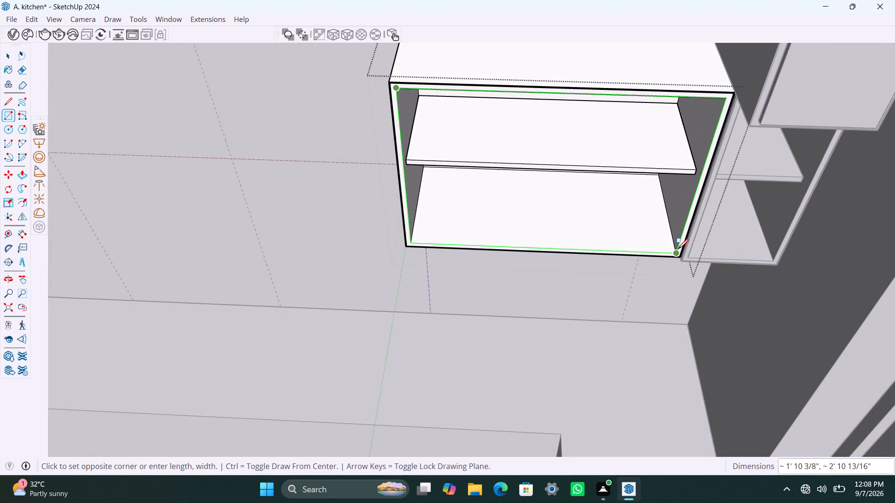
left_click(678, 251)
key("space")
double_click(619, 207)
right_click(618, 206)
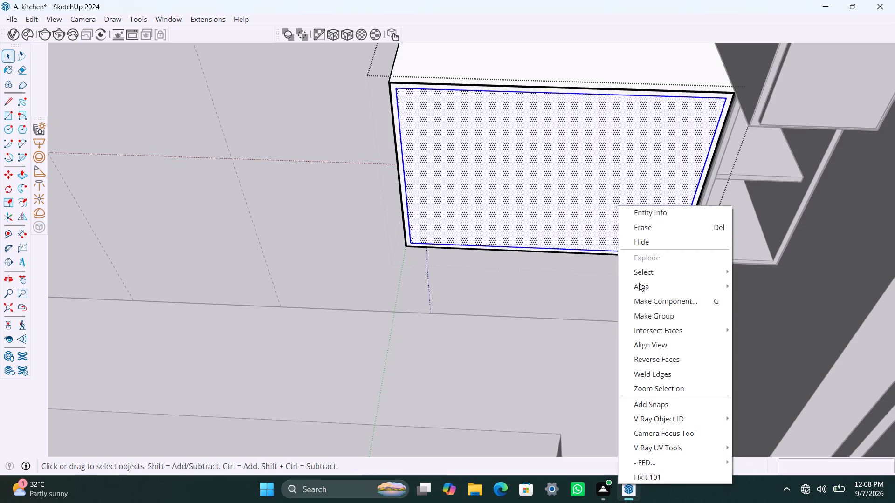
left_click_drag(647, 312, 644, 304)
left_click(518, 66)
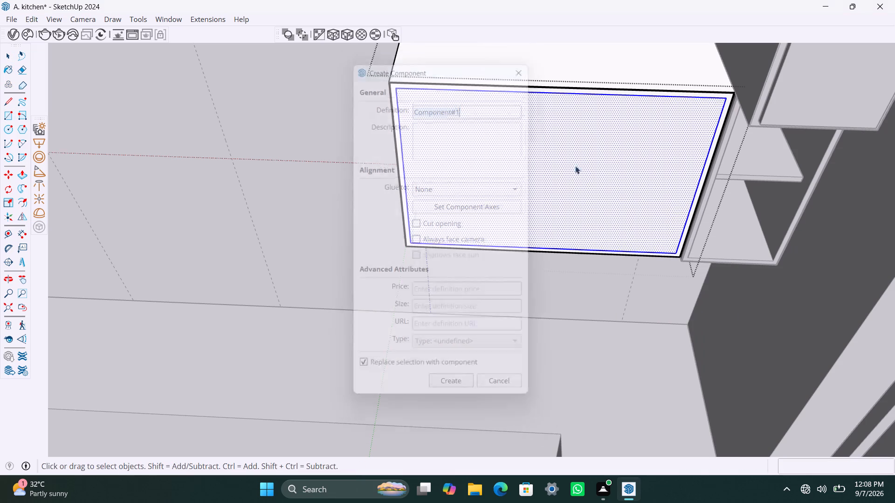
Group the door face over the carcass opening, extrude it 18 mm, and leave the door and cabinet groups.
right_click(584, 173)
left_click(639, 286)
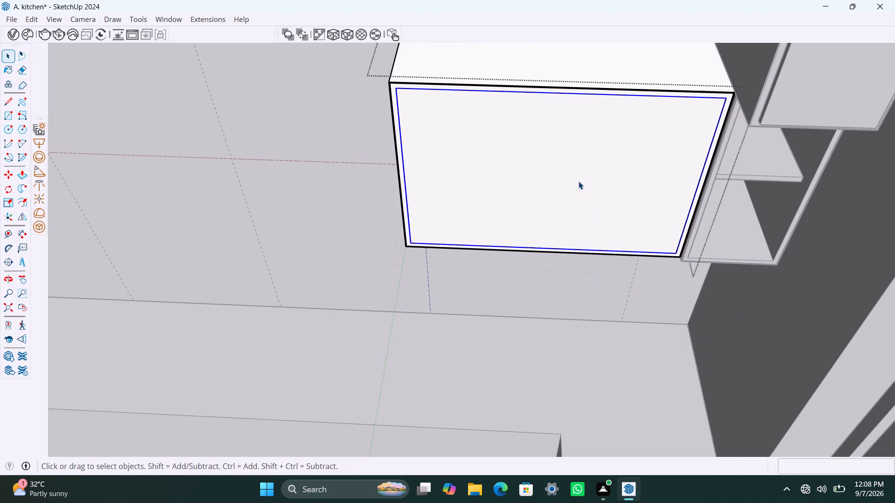
triple_click(578, 181)
key("p")
left_click(578, 180)
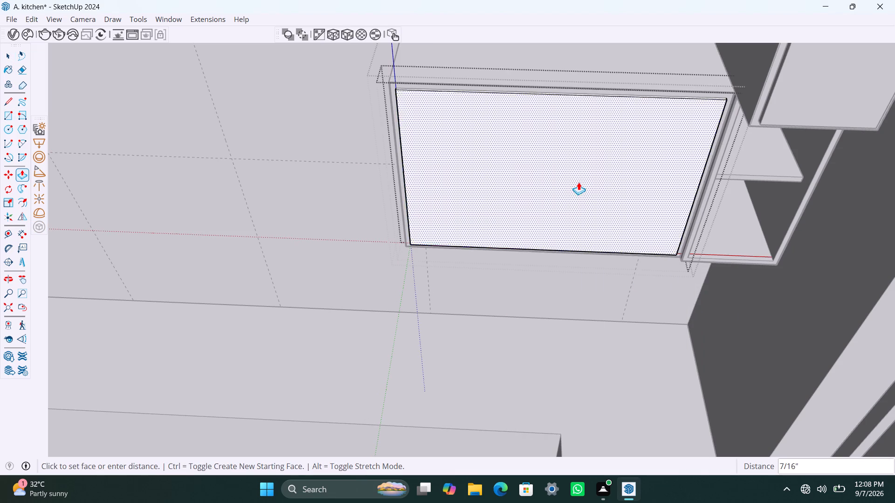
type("18mm")
key("Return")
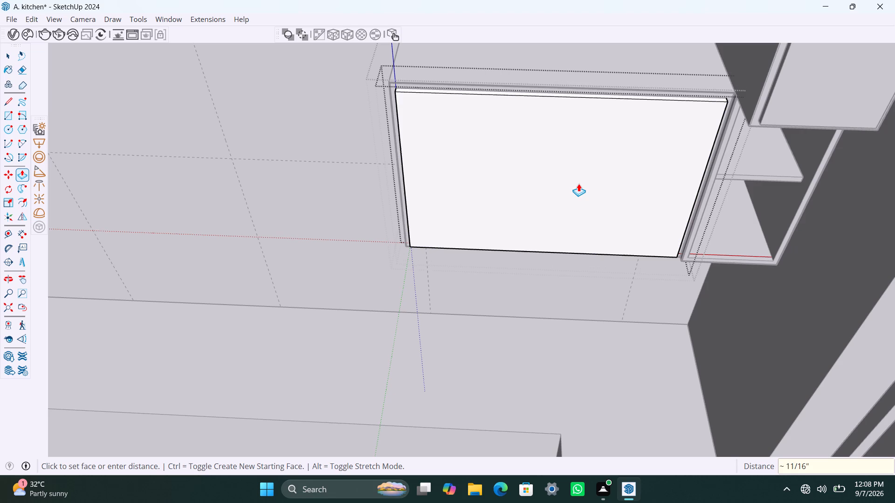
key("space")
left_click(45, 227)
scroll(332, 182, "down", 6)
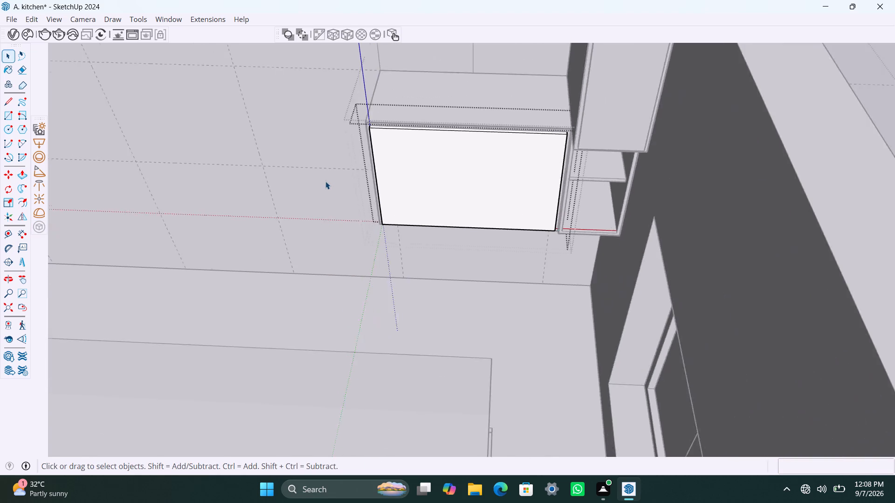
scroll(325, 181, "down", 1)
left_click(724, 87)
scroll(469, 110, "down", 3)
double_click(632, 95)
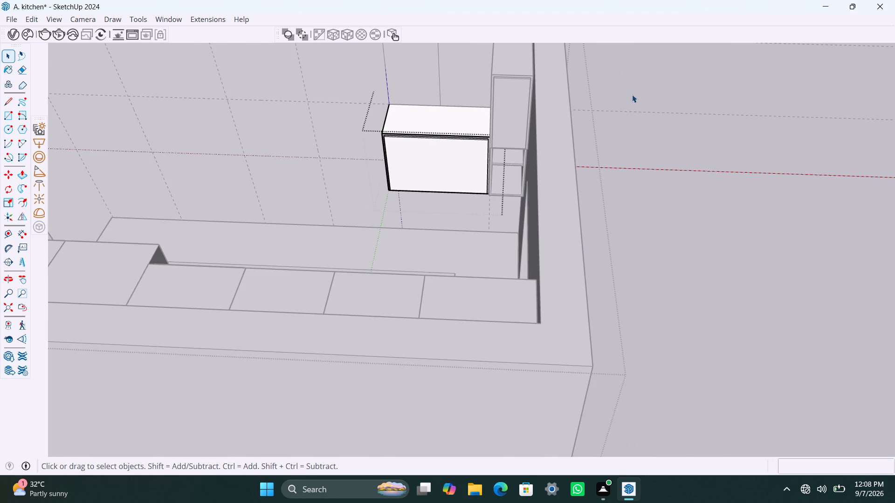
Draw a rectangle about 2' 5/16" by 3' on the long wall's guide grid, two guide columns from the finished cabinet, and group it.
scroll(420, 138, "down", 2)
middle_click_drag(395, 181, 501, 211, "shift")
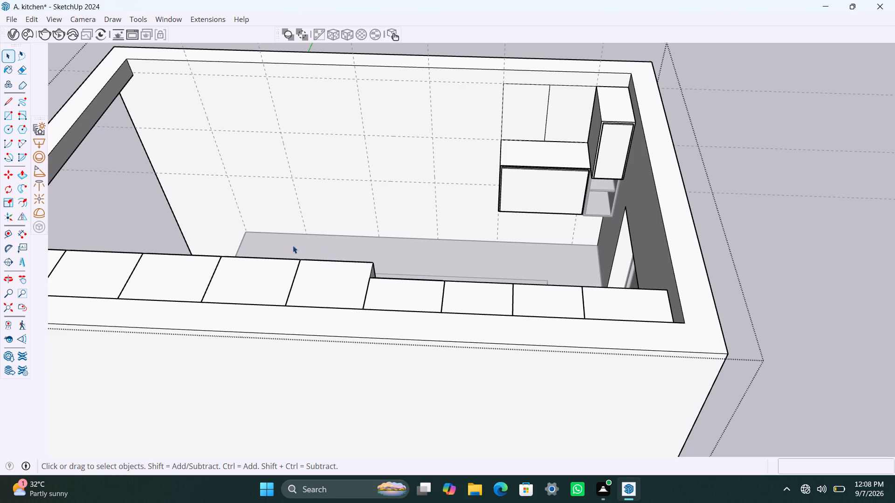
scroll(252, 150, "up", 1)
scroll(317, 159, "up", 1)
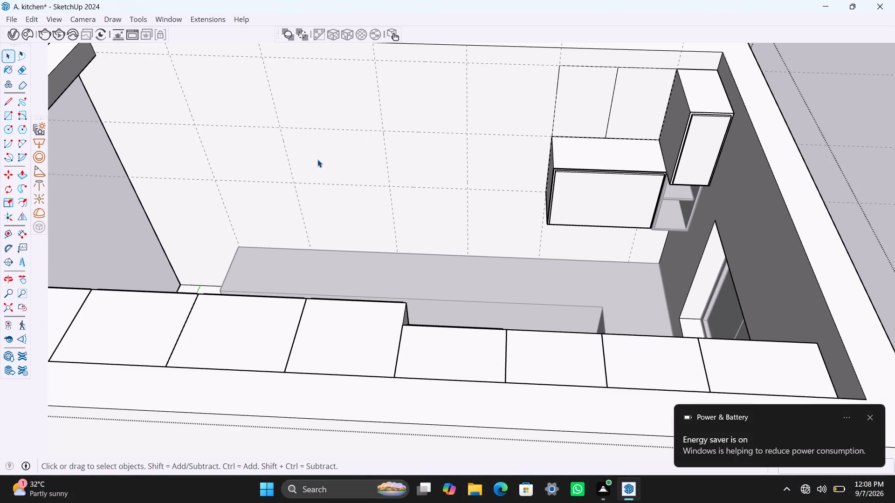
scroll(289, 156, "up", 1)
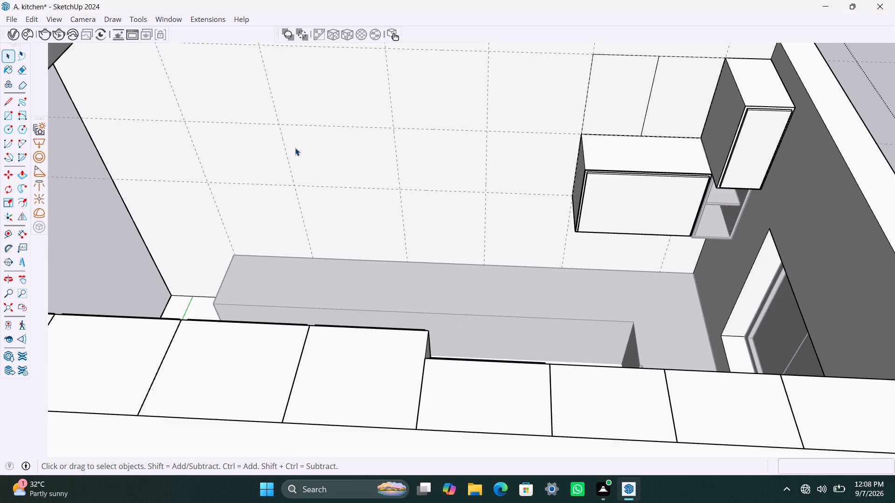
double_click(301, 129)
key("r")
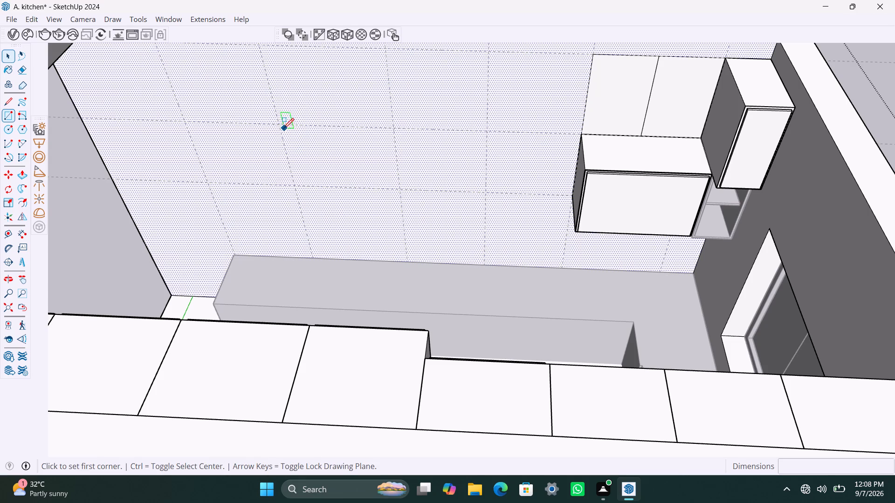
left_click_drag(281, 125, 284, 133)
left_click(399, 187)
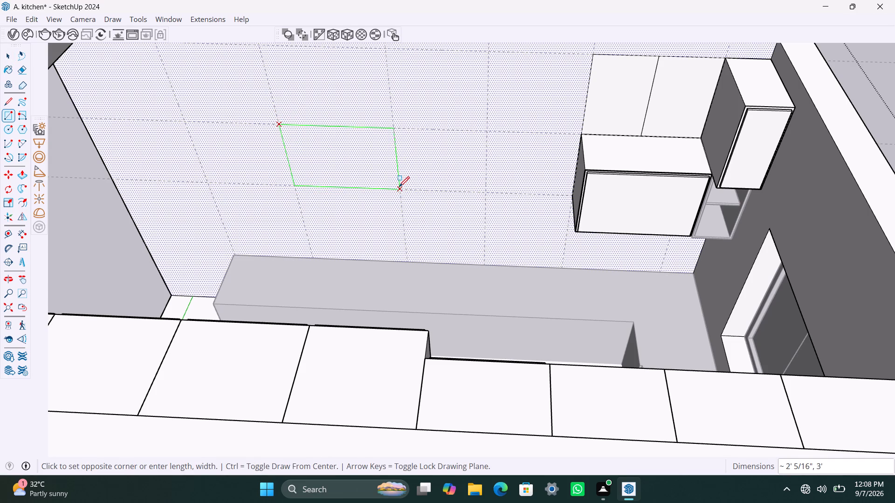
key("space")
double_click(347, 160)
right_click(347, 160)
left_click(412, 267)
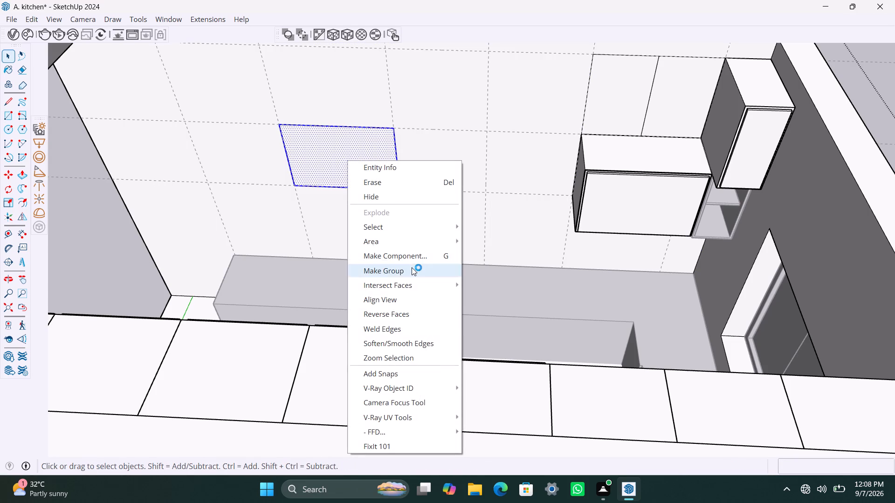
Extrude the new grouped rectangle 1' 6" out from the long wall as the cabinet box.
double_click(330, 156)
left_click(330, 156)
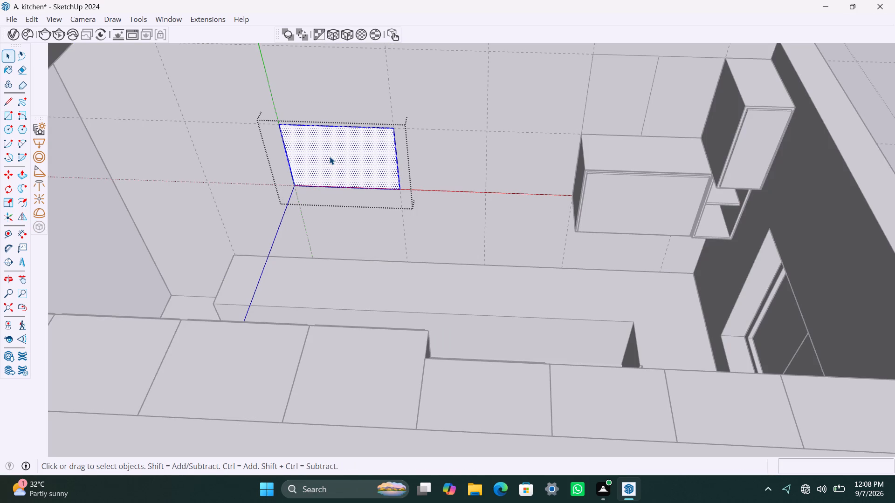
key("p")
left_click(330, 155)
type("1'6\"")
key("Return")
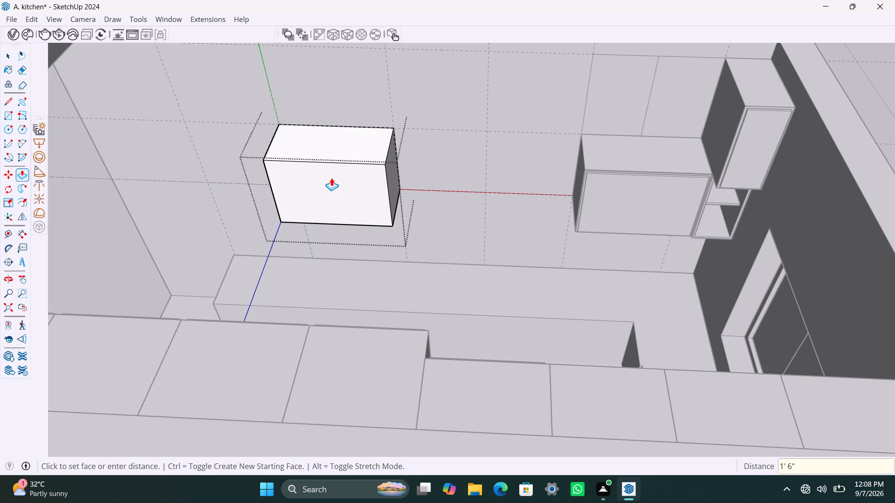
Push the new cabinet's front face back 18 mm and leave its group.
left_click(335, 183)
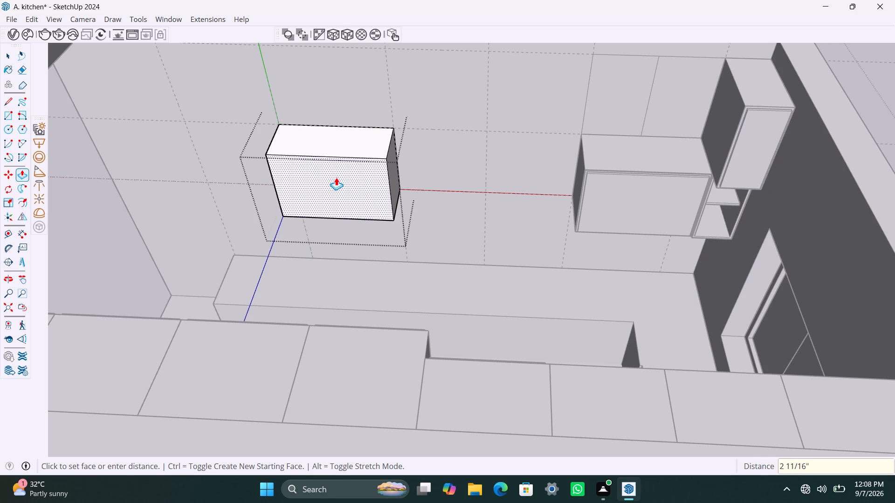
type("18mm")
key("Return")
key("space")
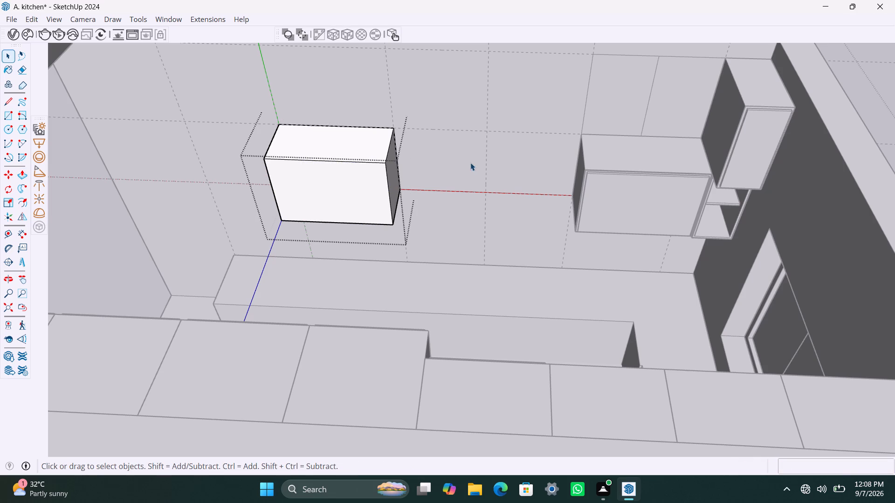
left_click(471, 160)
Offset the new cabinet's front outline inward by 2.5 mm and 18 mm, and delete the selected thin strip along the rim.
left_click(329, 186)
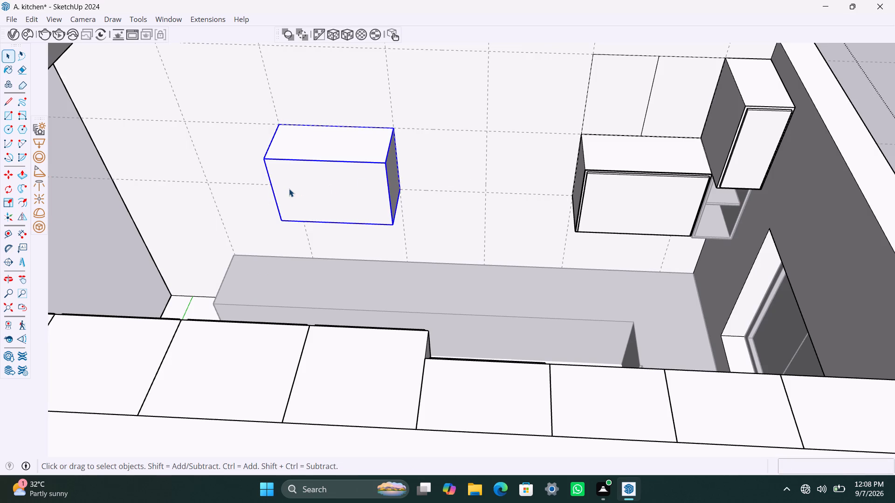
triple_click(288, 188)
left_click(288, 188)
key("f")
left_click(288, 188)
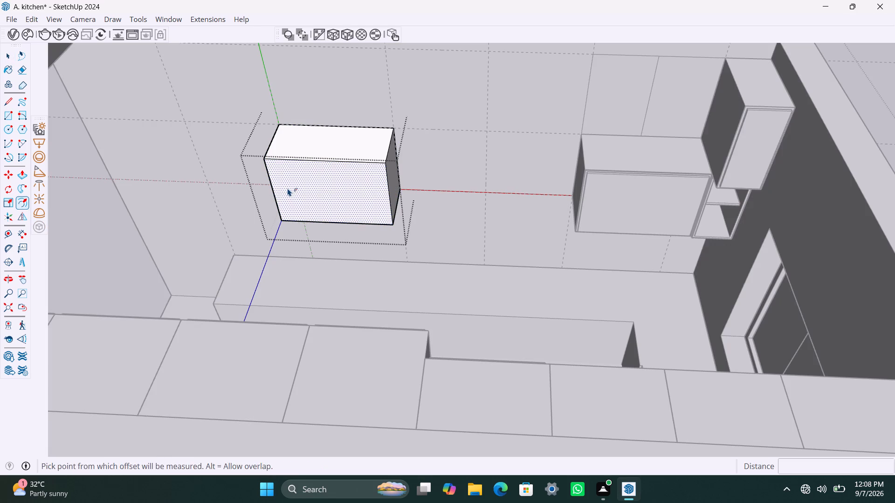
type("2.5mm")
key("Return")
left_click(289, 178)
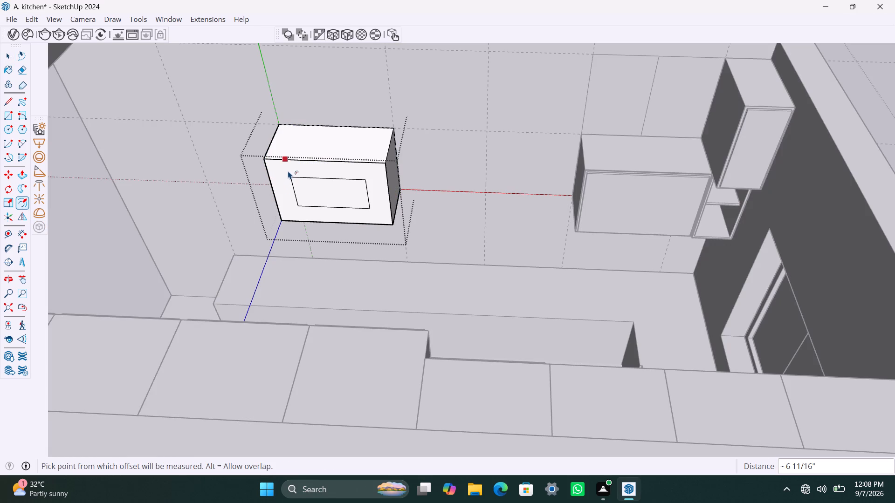
type("18mm")
key("Return")
key("space")
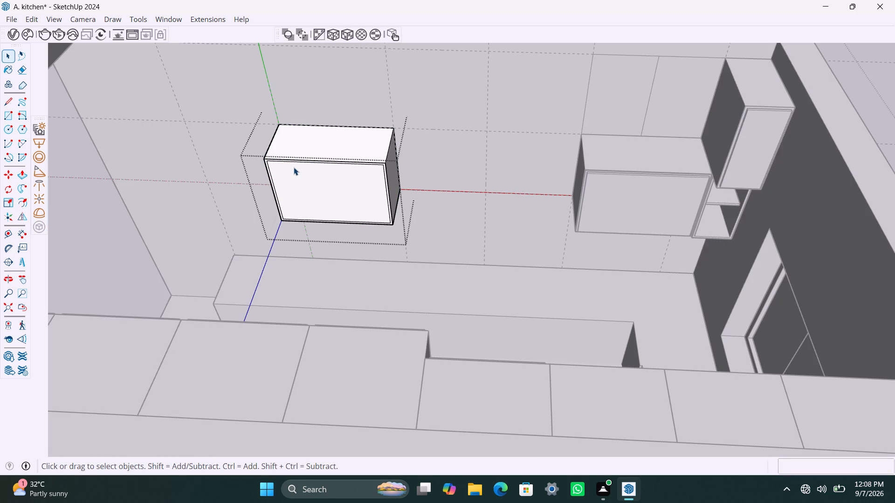
scroll(293, 164, "up", 20)
scroll(293, 164, "up", 3)
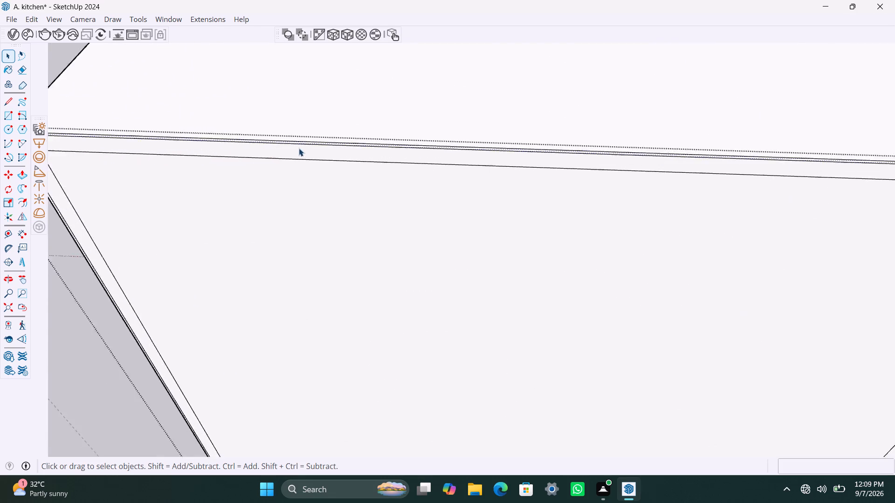
scroll(299, 148, "up", 3)
key("Delete")
Push the inner front face 1' 3" into the new cabinet to hollow out the carcass.
scroll(286, 230, "down", 13)
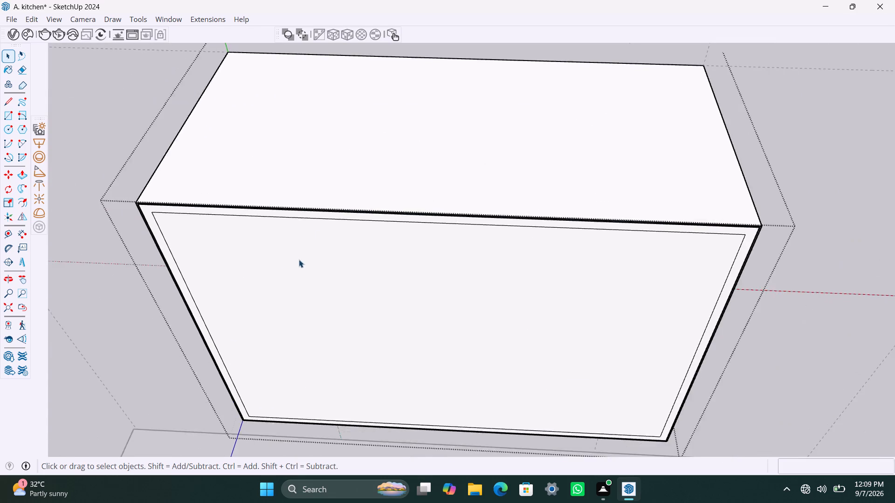
scroll(299, 259, "down", 2)
left_click(343, 292)
key("p")
left_click(344, 292)
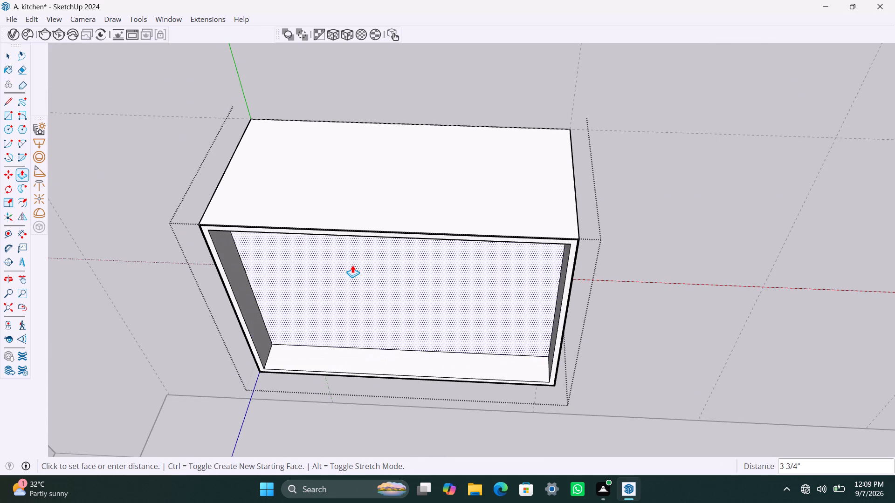
key("1")
type("'3\"")
key("Return")
key("space")
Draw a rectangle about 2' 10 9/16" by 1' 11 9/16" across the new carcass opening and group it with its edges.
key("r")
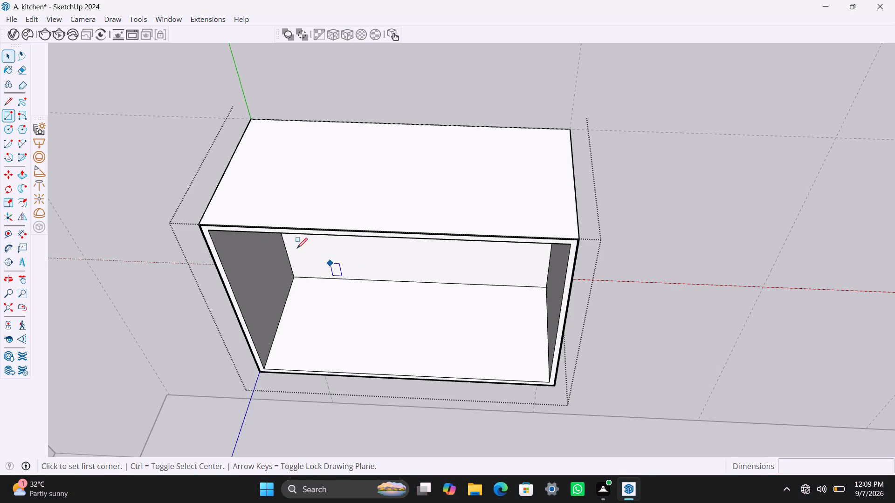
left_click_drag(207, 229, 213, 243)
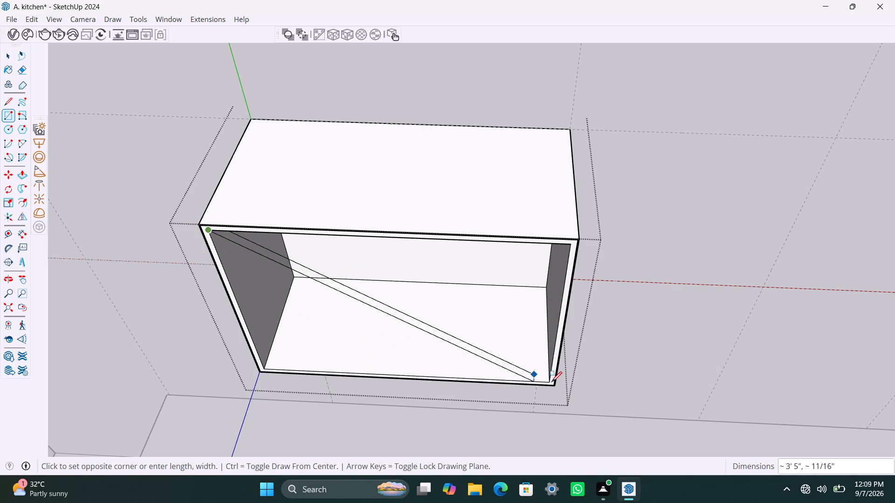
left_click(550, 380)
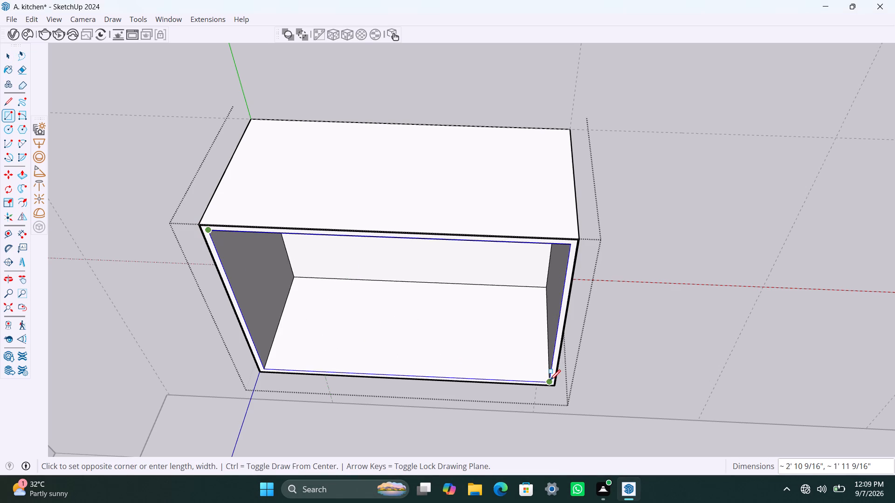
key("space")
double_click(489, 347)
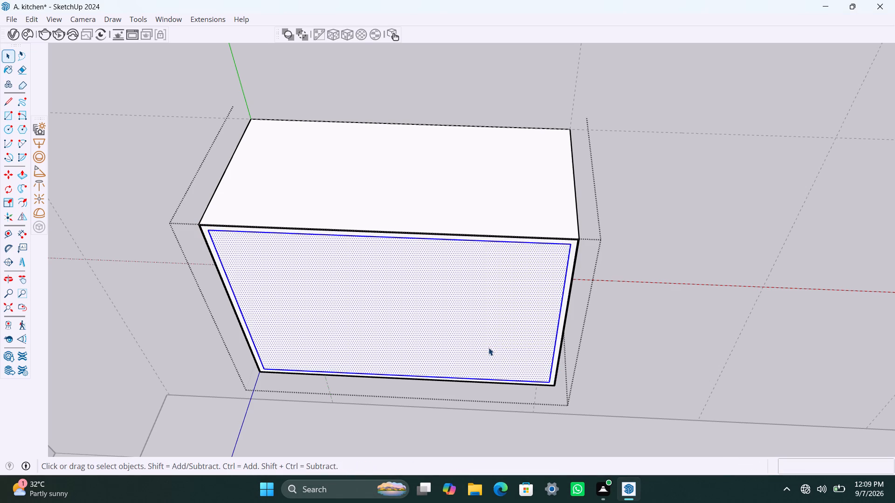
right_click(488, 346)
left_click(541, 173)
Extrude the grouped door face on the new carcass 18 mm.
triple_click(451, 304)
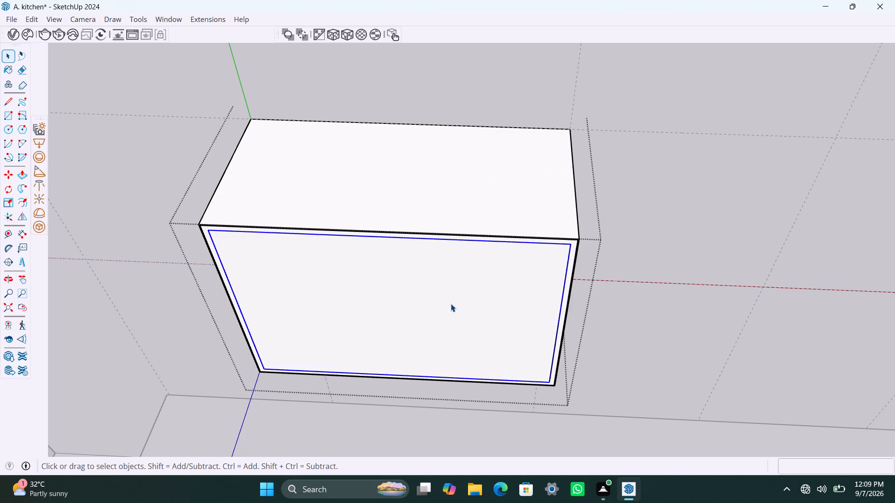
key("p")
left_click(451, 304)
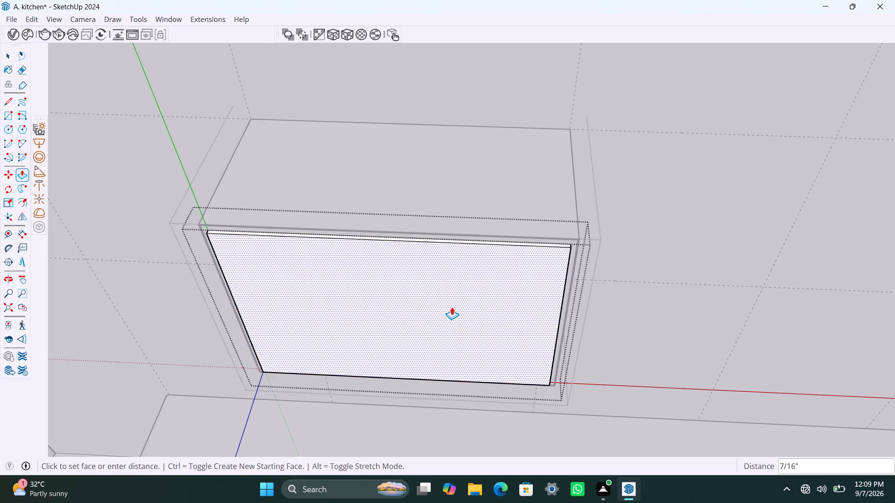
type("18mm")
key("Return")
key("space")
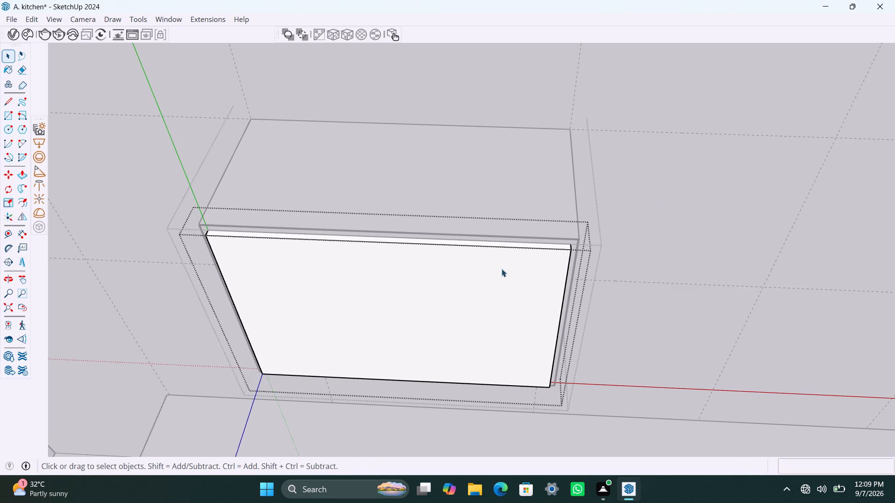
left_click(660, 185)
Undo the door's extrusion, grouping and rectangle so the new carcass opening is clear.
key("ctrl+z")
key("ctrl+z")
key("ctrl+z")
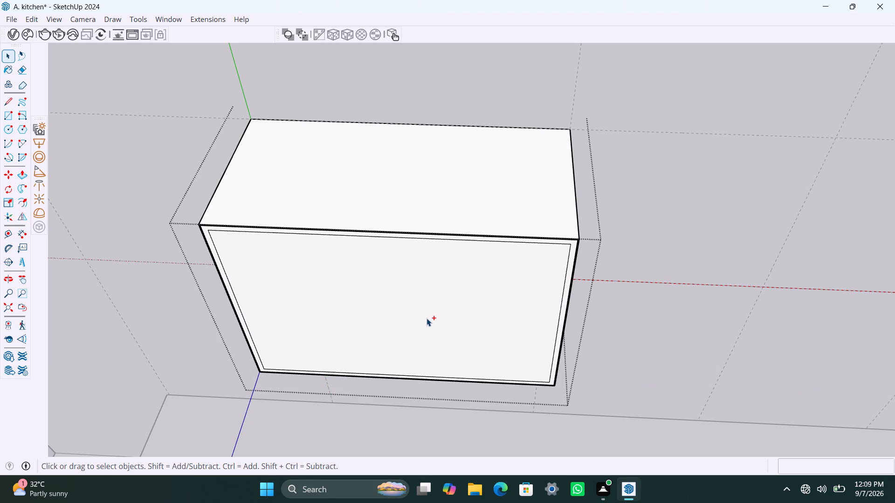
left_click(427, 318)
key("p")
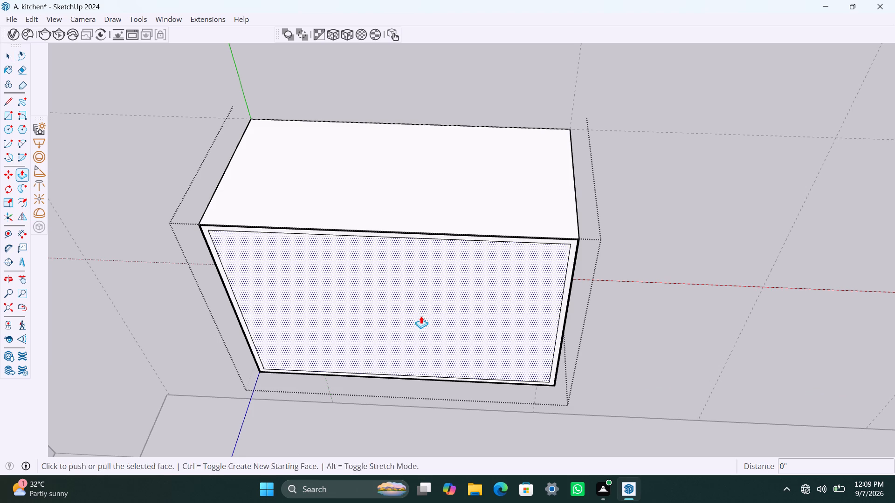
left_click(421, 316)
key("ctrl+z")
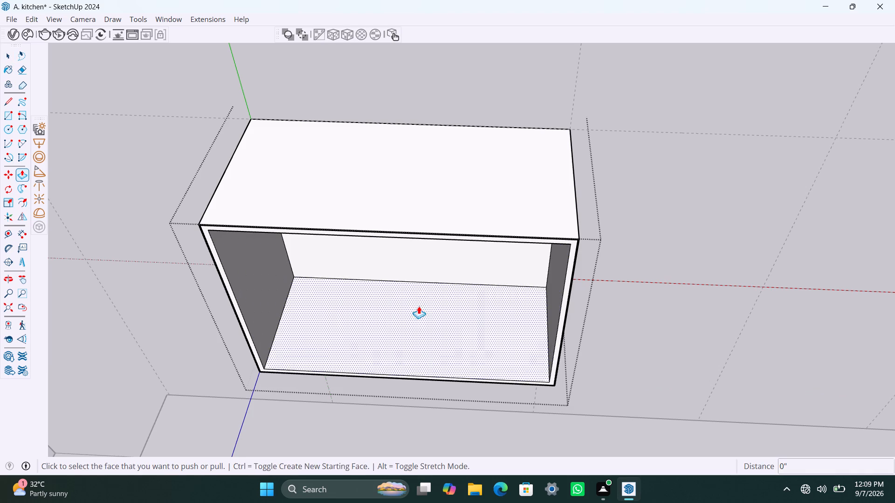
Copy the carcass's inner bottom face 1' upward and group the copy as a shelf.
key("space")
double_click(335, 318)
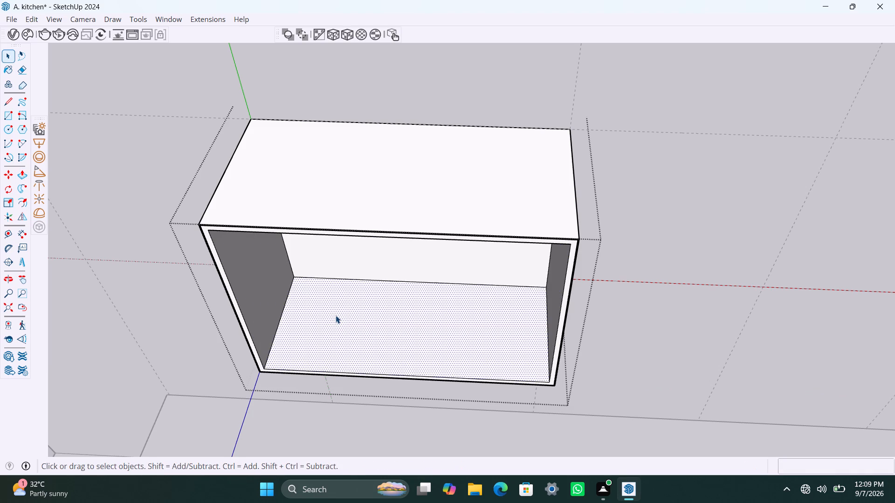
left_click(336, 315)
key("m")
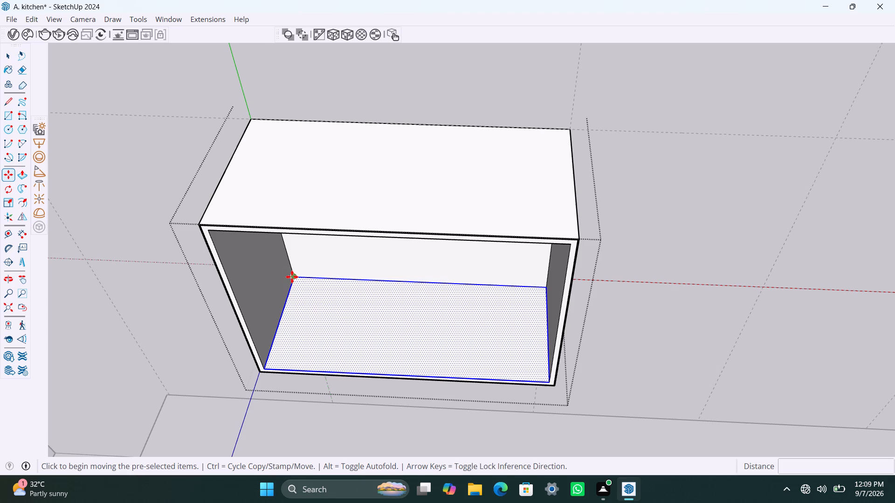
left_click(292, 276)
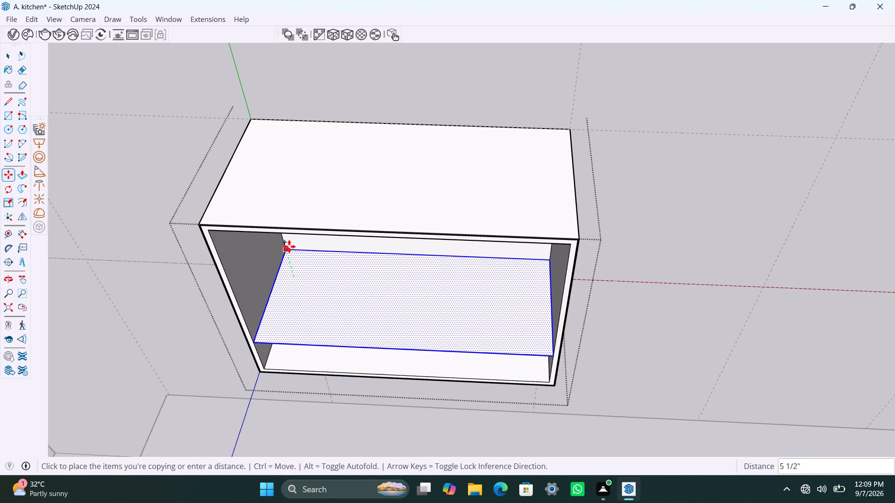
type("1'")
key("Return")
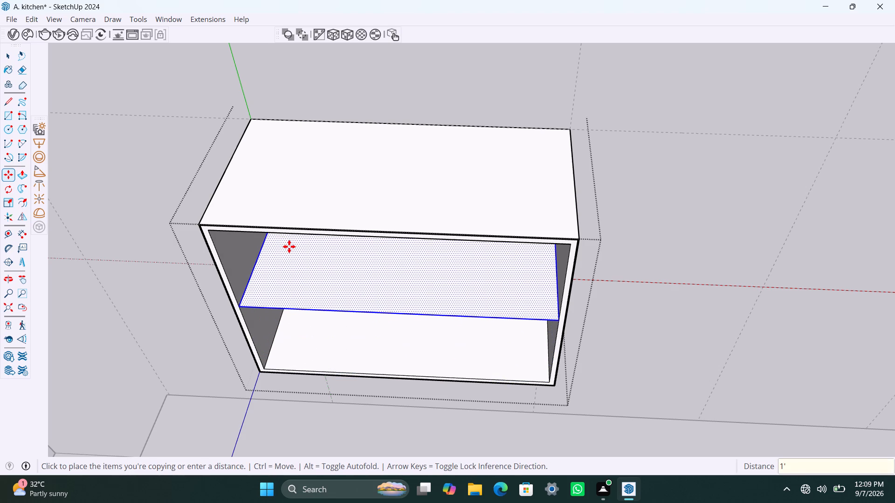
right_click(307, 265)
left_click(361, 110)
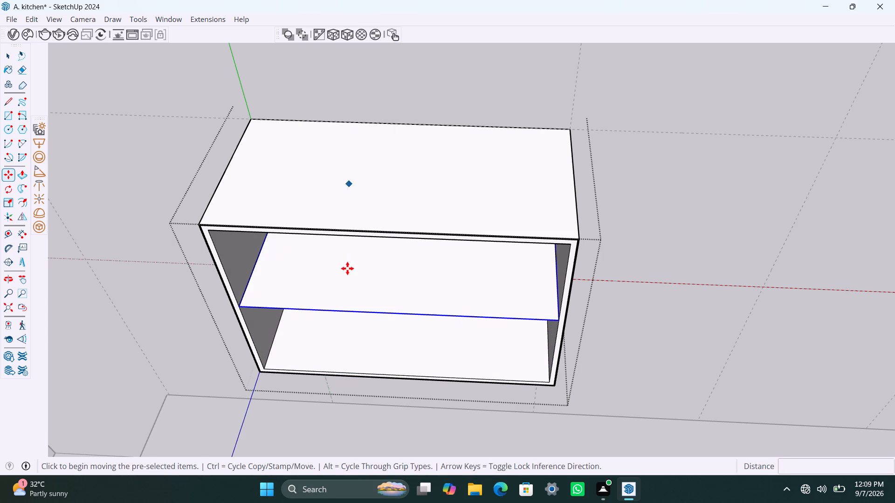
Extrude the face inside the new shelf group 9 mm upward.
key("space")
triple_click(345, 282)
key("p")
left_click(345, 281)
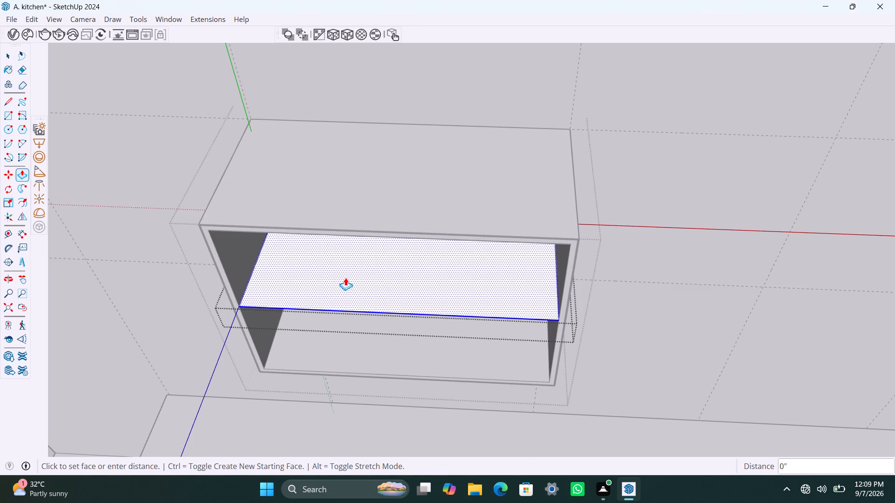
type("9mm")
key("Return")
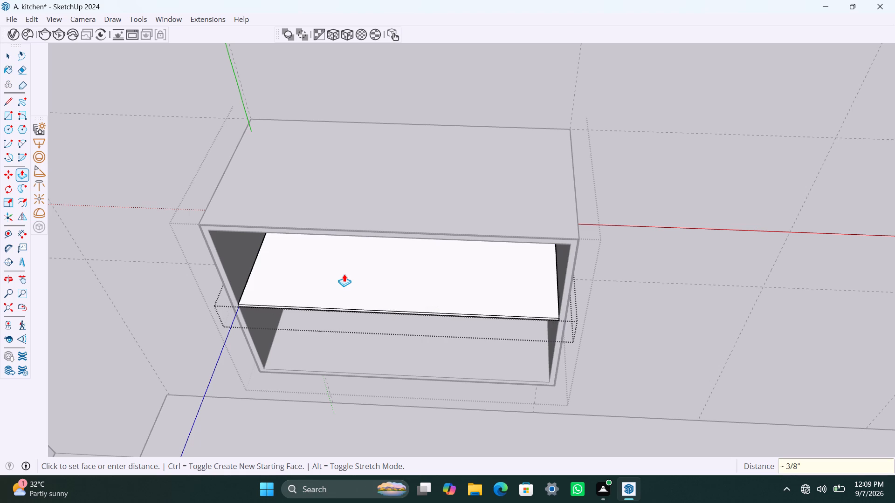
Extrude the underside of the shelf 9 mm downward.
scroll(352, 281, "down", 1)
middle_click_drag(364, 306, 357, 225)
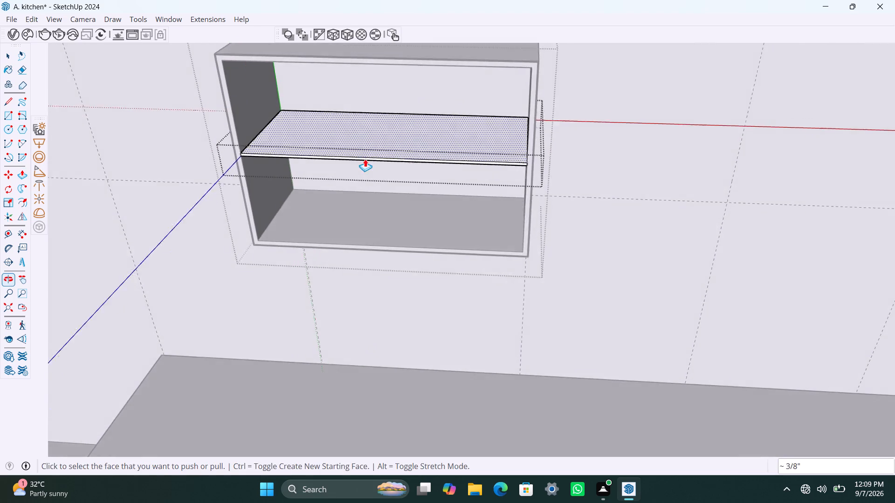
scroll(365, 152, "up", 7)
middle_click_drag(407, 185, 399, 103)
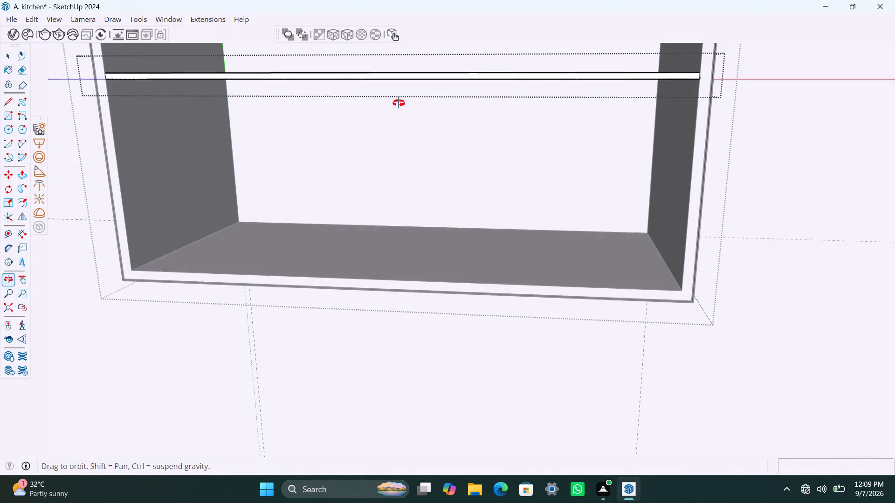
middle_click_drag(399, 103, 400, 97)
scroll(422, 73, "up", 2)
left_click(423, 73)
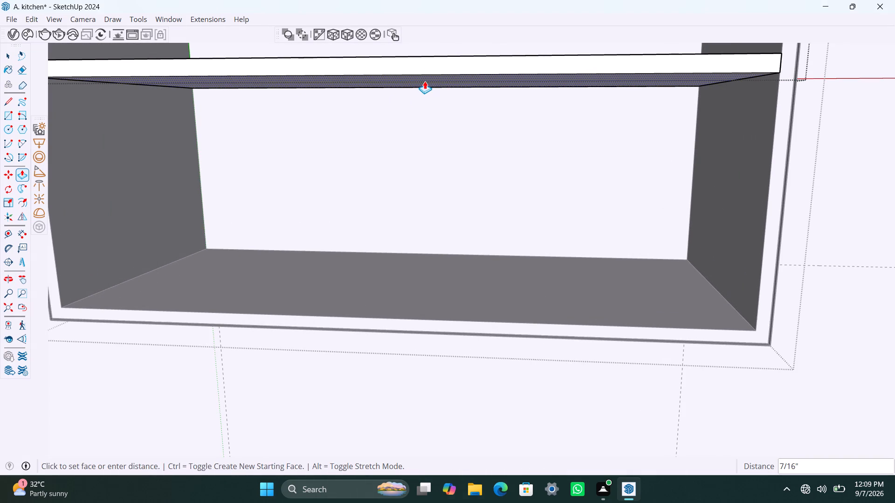
type("9mm")
key("Return")
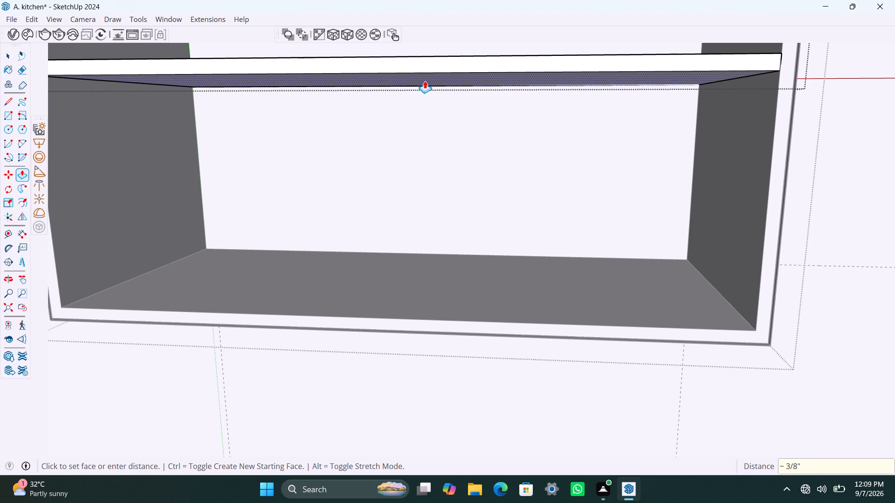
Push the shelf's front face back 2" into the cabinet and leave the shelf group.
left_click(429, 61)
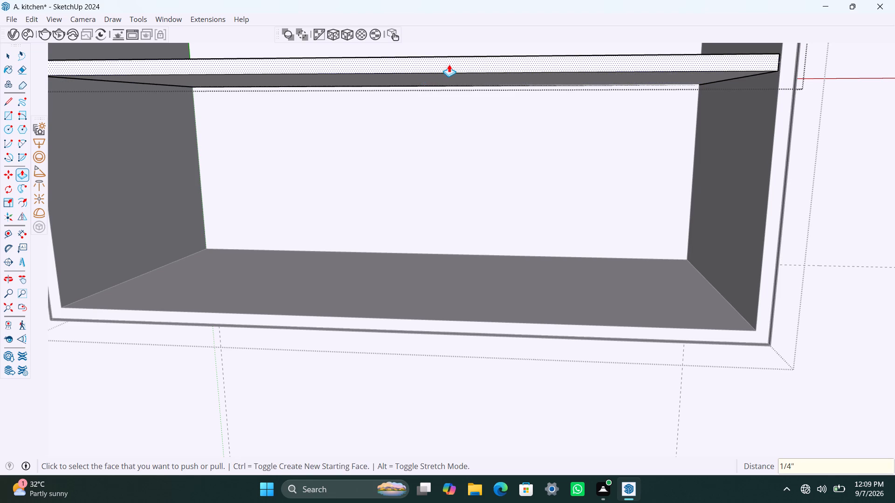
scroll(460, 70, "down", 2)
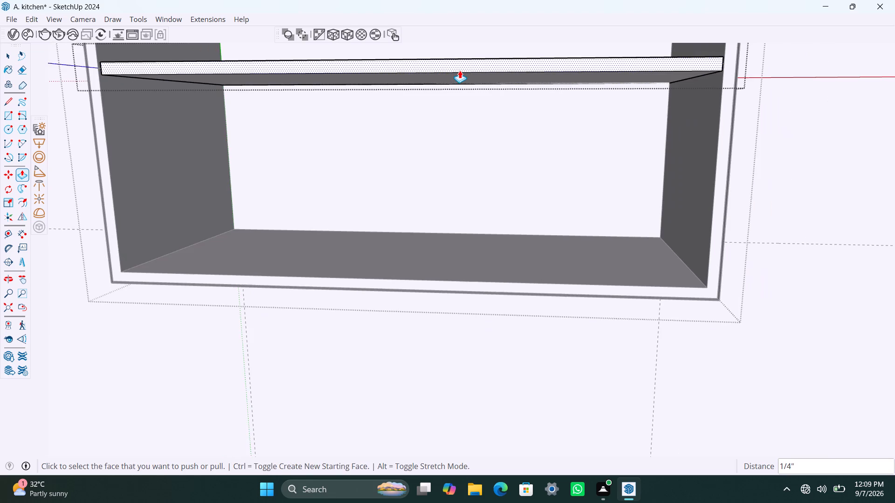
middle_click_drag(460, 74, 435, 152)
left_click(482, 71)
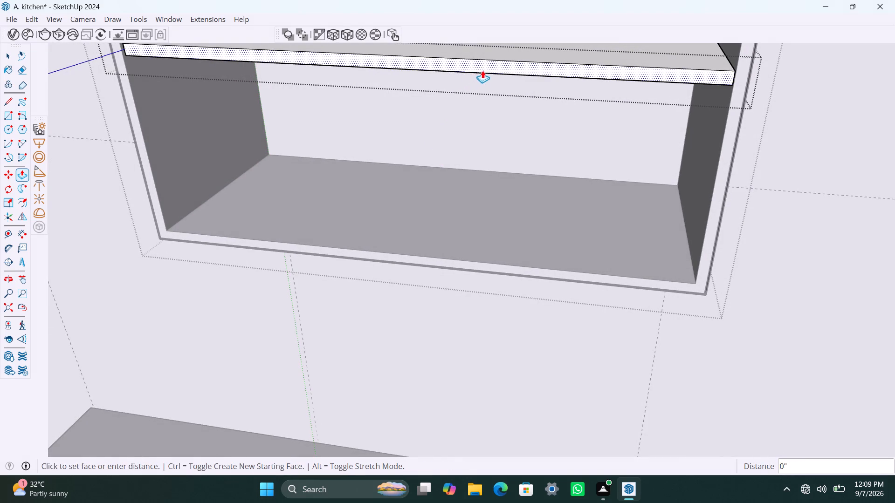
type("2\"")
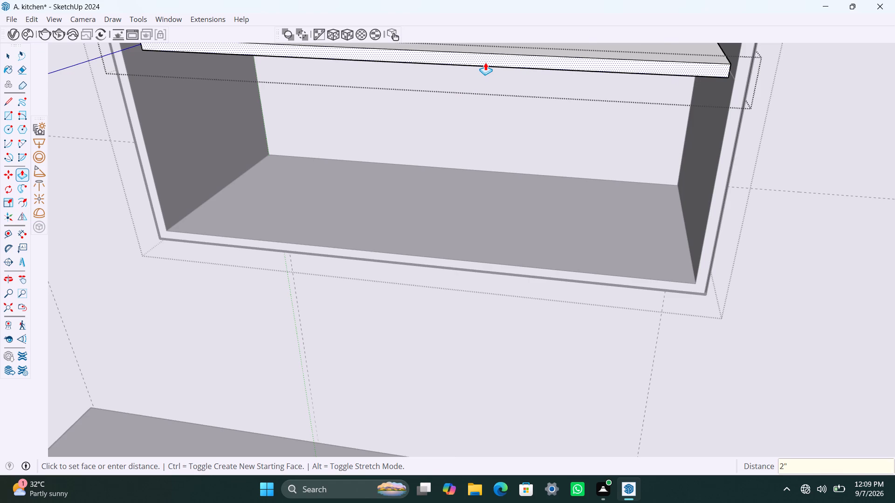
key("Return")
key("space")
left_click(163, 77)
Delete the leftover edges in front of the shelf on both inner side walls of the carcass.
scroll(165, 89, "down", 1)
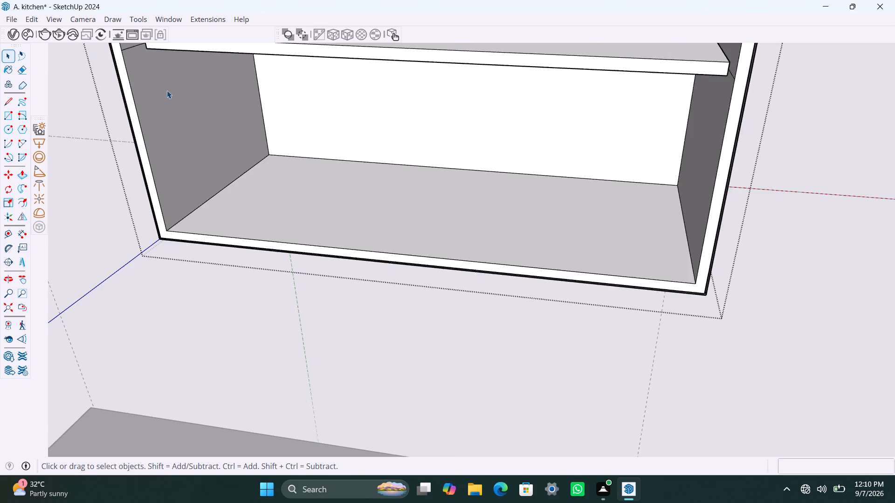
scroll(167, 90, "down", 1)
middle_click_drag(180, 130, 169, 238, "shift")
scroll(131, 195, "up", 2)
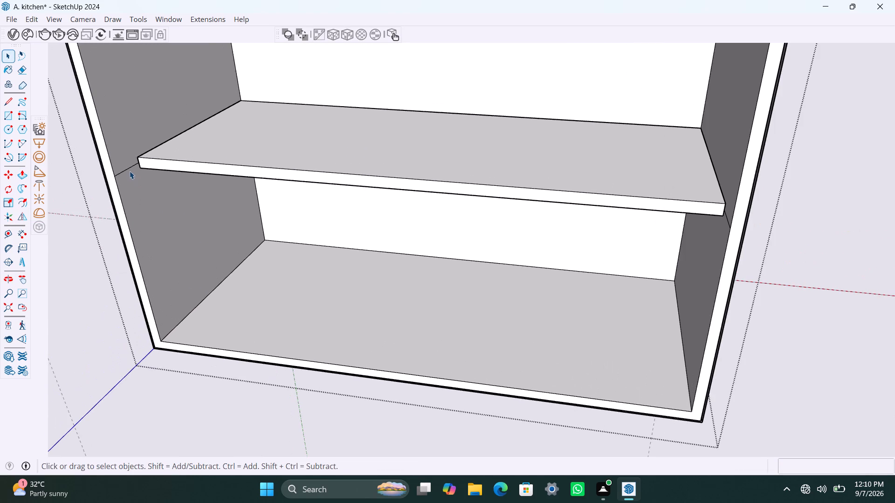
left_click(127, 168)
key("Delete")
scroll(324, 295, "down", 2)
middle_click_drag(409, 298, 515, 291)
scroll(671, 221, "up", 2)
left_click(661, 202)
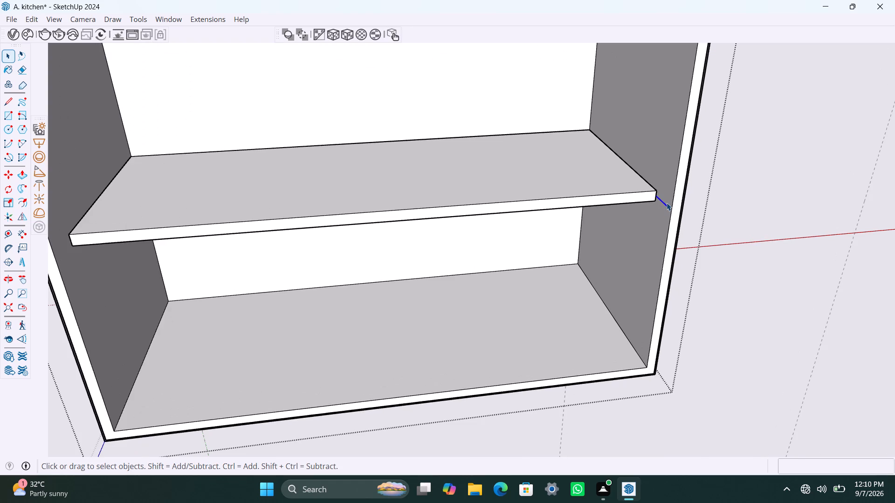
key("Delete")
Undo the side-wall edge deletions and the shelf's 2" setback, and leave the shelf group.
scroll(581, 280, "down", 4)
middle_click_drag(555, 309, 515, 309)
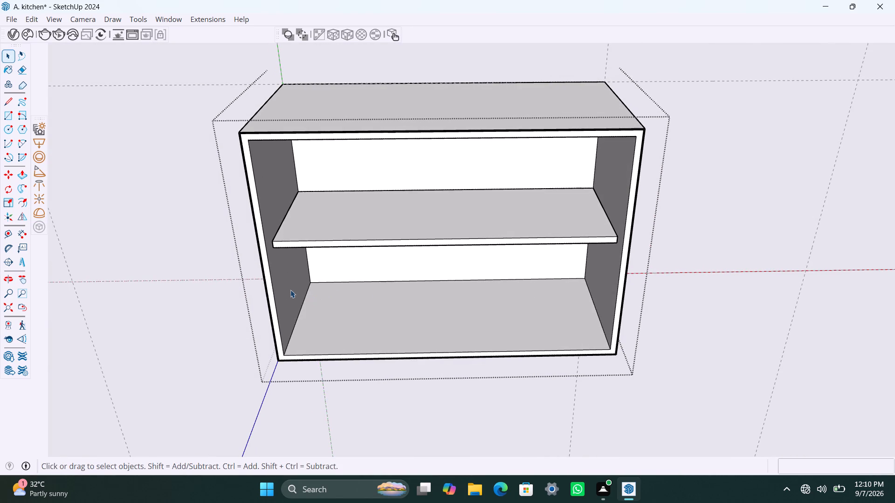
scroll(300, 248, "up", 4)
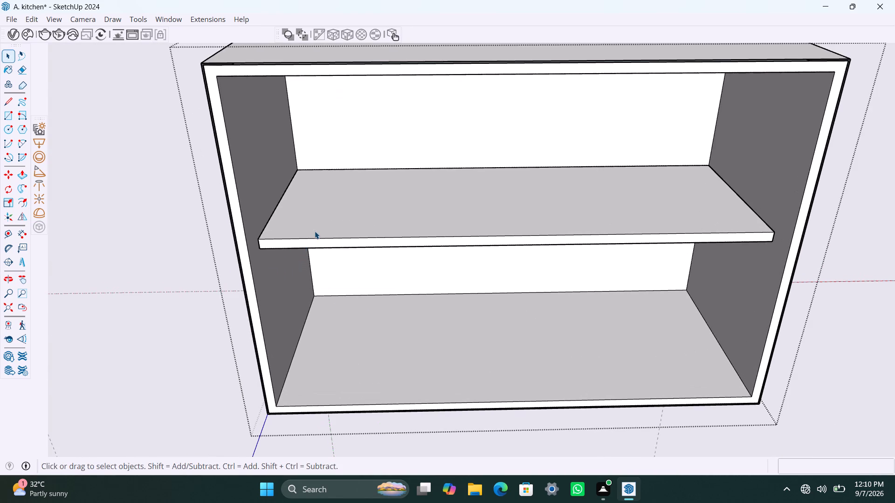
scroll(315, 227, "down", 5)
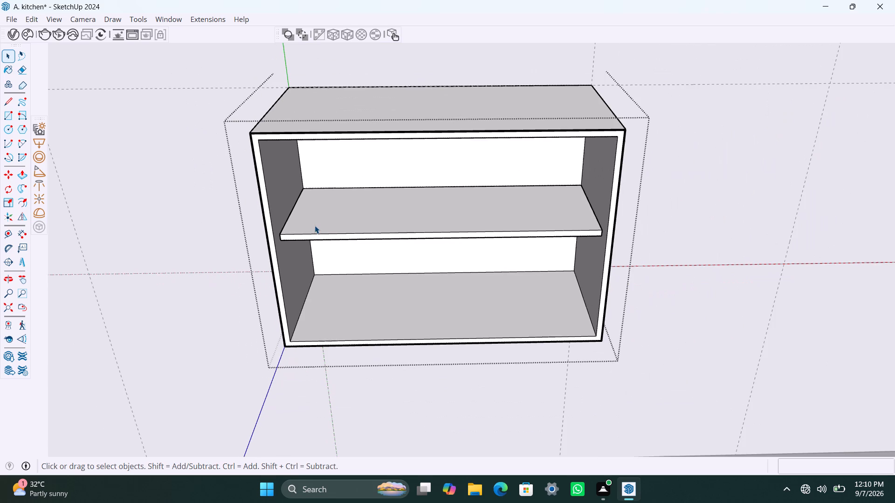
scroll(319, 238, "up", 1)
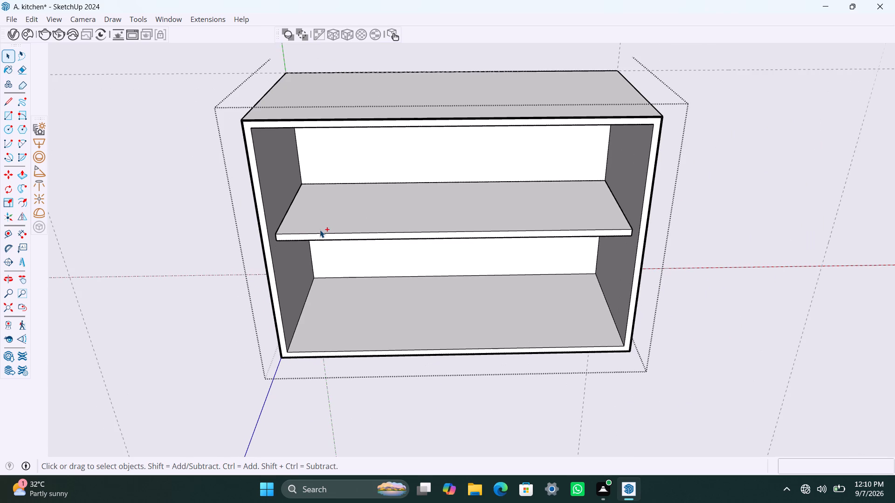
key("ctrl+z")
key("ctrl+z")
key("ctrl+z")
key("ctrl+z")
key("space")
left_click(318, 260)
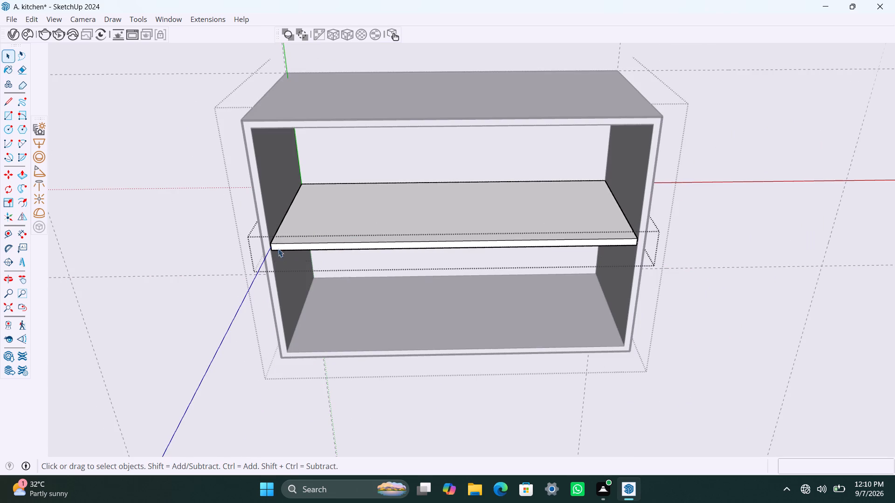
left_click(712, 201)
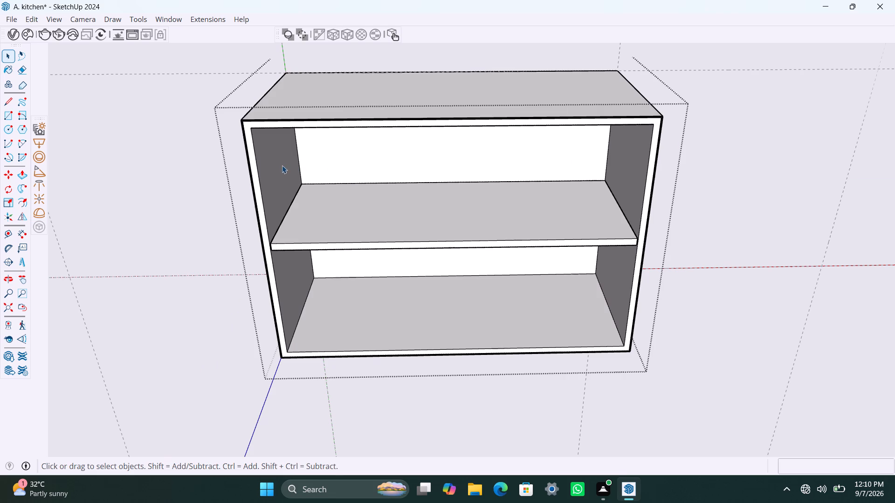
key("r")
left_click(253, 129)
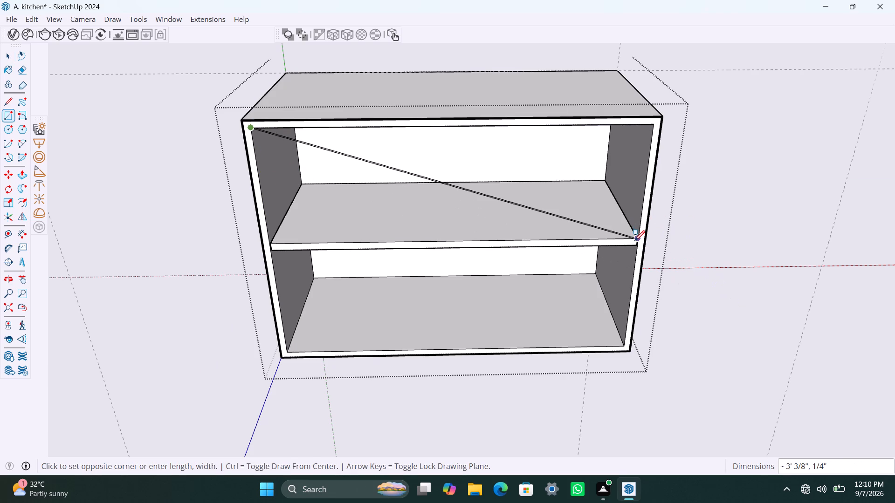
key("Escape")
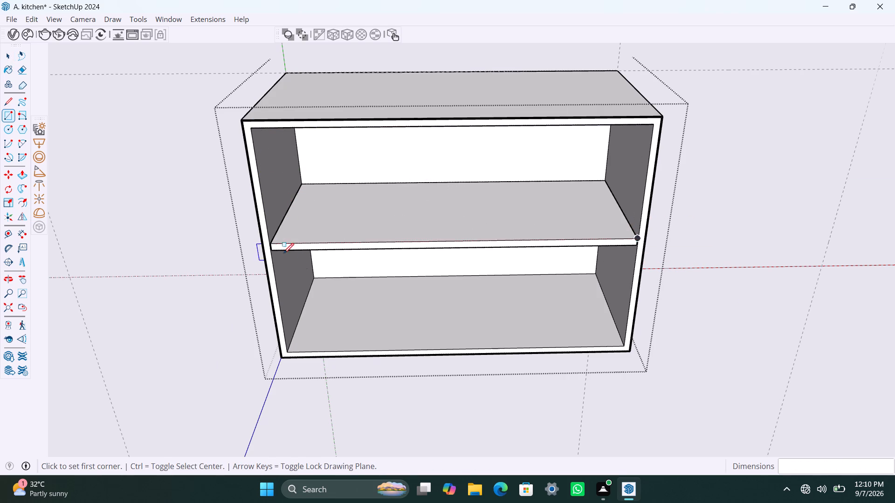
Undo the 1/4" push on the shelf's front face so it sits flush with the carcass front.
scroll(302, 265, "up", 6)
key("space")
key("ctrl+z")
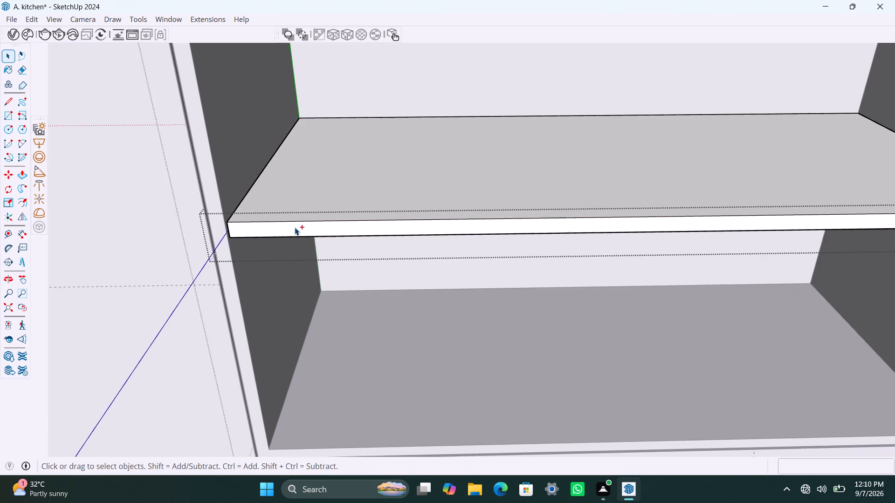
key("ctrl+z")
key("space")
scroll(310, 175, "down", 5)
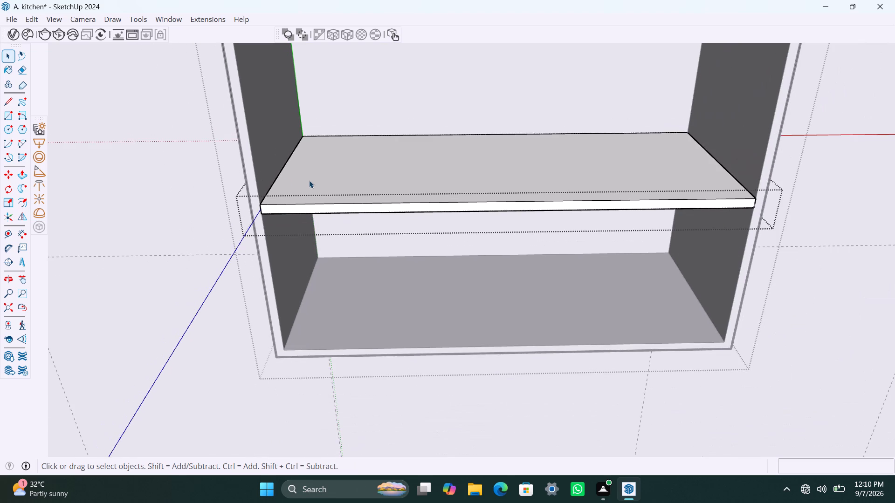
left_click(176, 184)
Draw a rectangle about 2' 10 9/16" by 11 1/4" across the opening above the shelf and group it with its edges.
scroll(272, 179, "down", 3)
key("r")
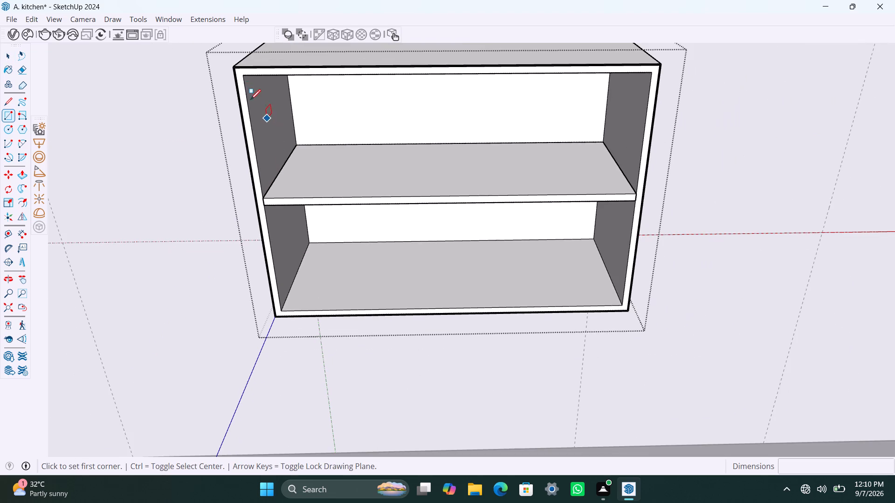
left_click(246, 80)
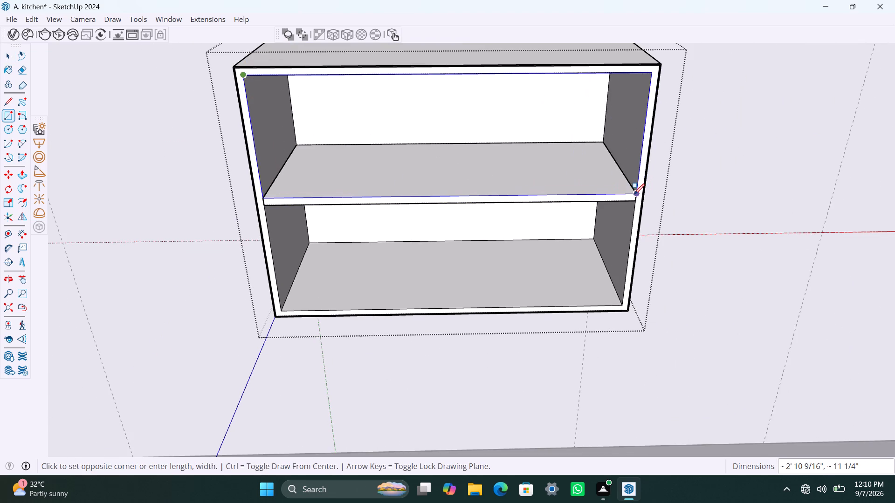
left_click(634, 196)
key("space")
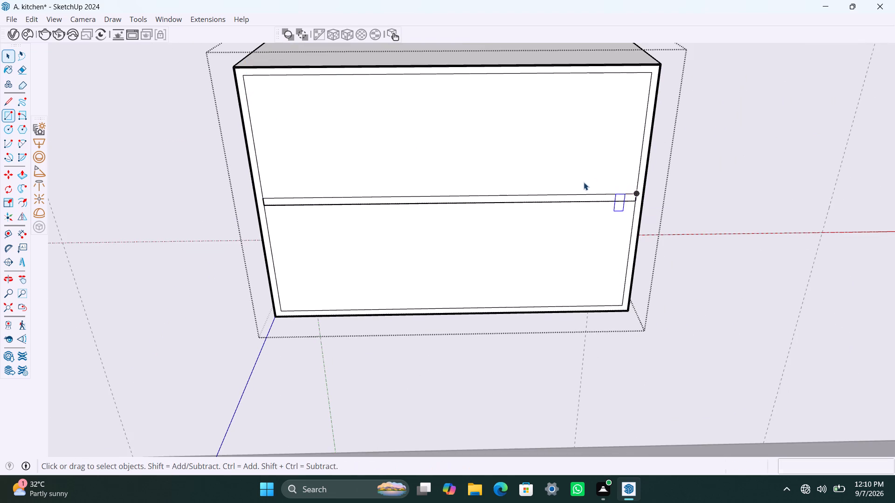
double_click(570, 178)
right_click(570, 178)
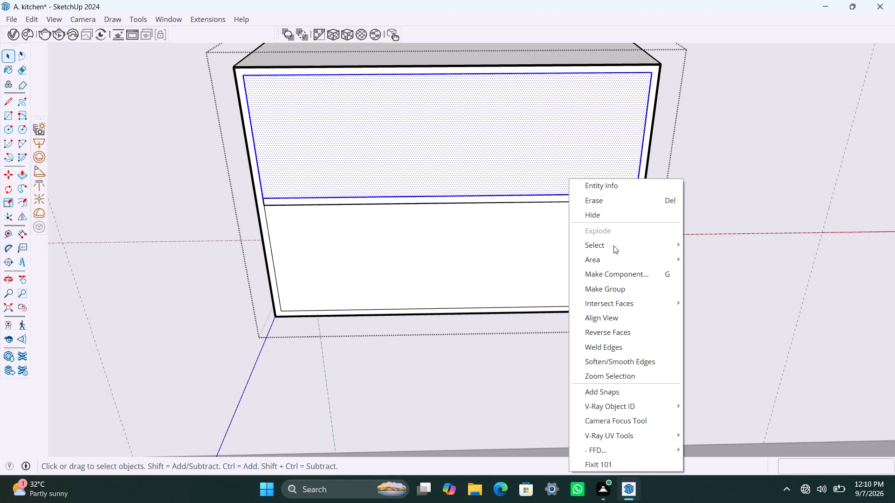
left_click_drag(632, 291, 626, 285)
Extrude the grouped upper door face 18 mm and leave the group.
double_click(509, 139)
left_click(509, 139)
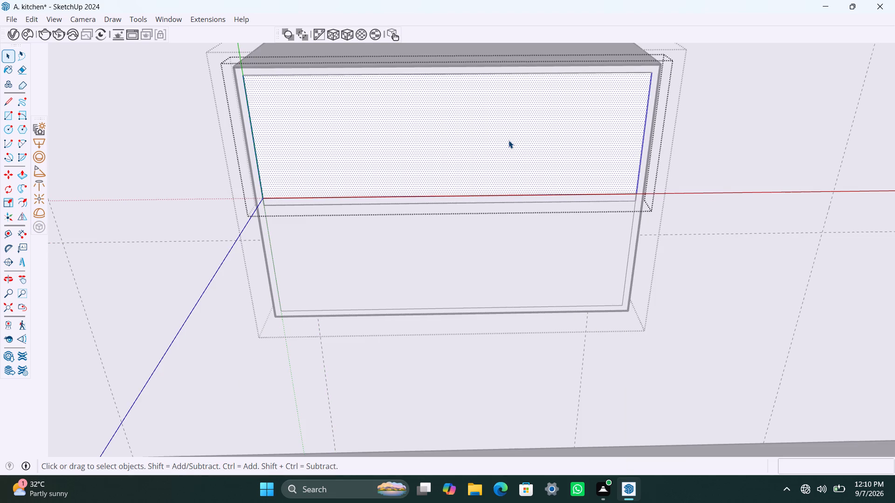
key("p")
left_click(509, 140)
type("18mm")
key("Return")
key("space")
left_click(695, 149)
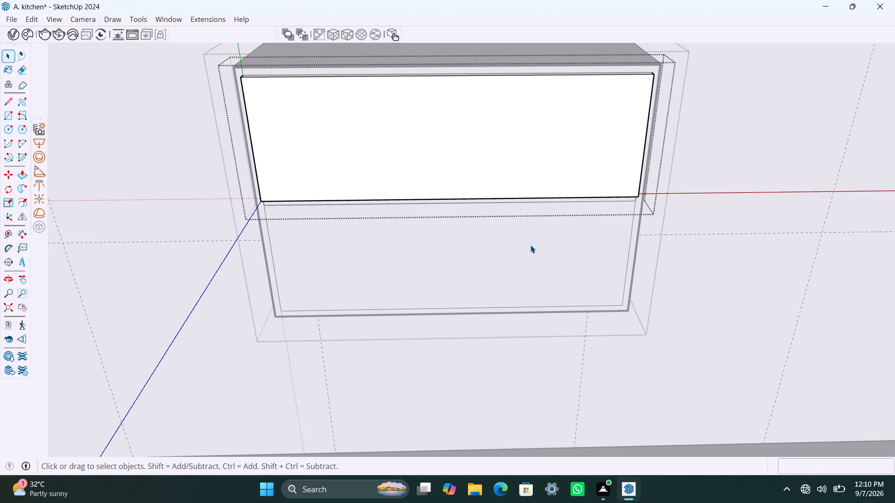
Leave the upper door group and group the face with its edges in the cabinet opening below the shelf.
left_click(530, 243)
double_click(332, 253)
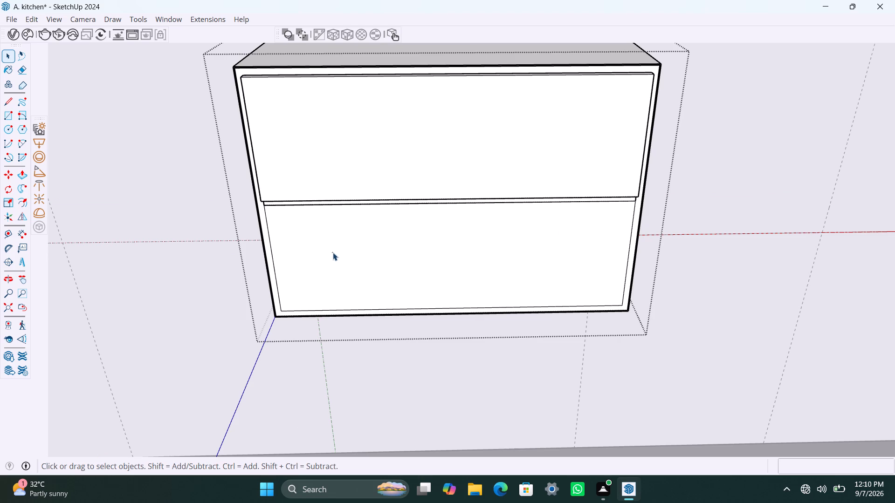
right_click(333, 252)
left_click(386, 116)
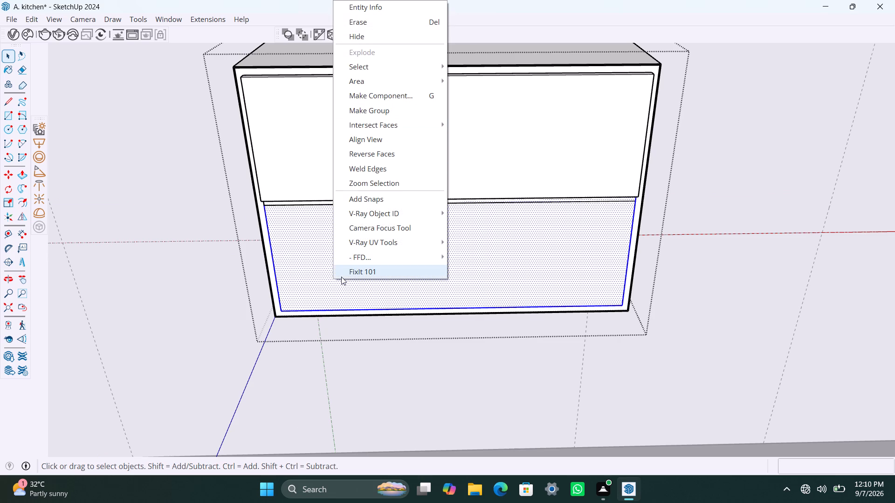
left_click(374, 110)
Extrude the grouped lower door face 18 mm and leave the door and cabinet groups.
left_click(353, 240)
triple_click(353, 237)
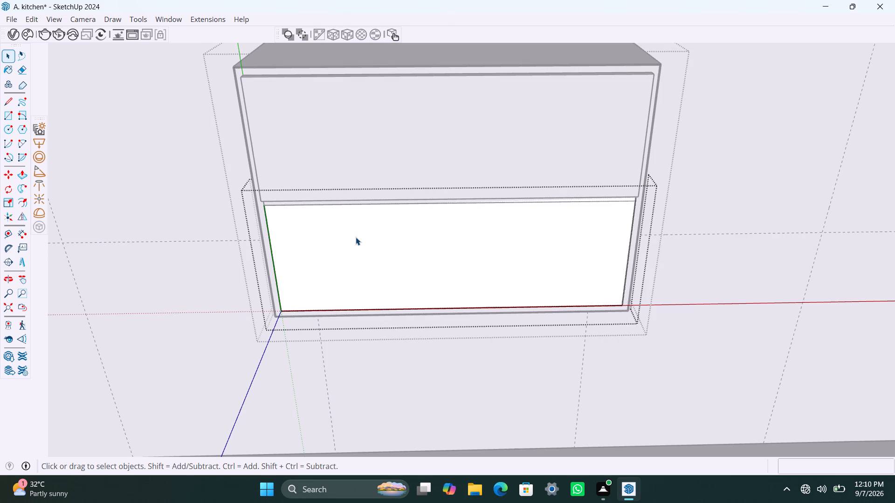
key("p")
left_click(356, 238)
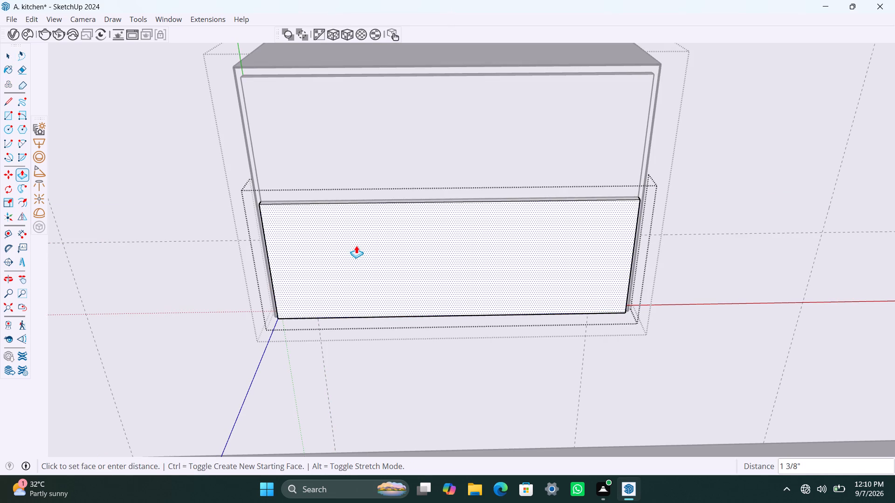
type("18mm")
key("Return")
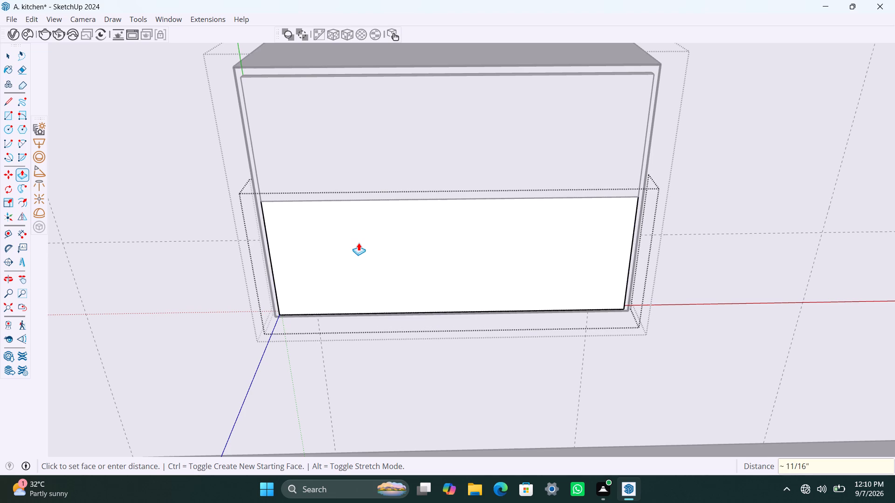
key("space")
left_click(688, 172)
double_click(711, 146)
Examine the two-door wall cabinet and the remaining guide grid on the long wall in relation to the whole kitchen.
scroll(625, 256, "down", 3)
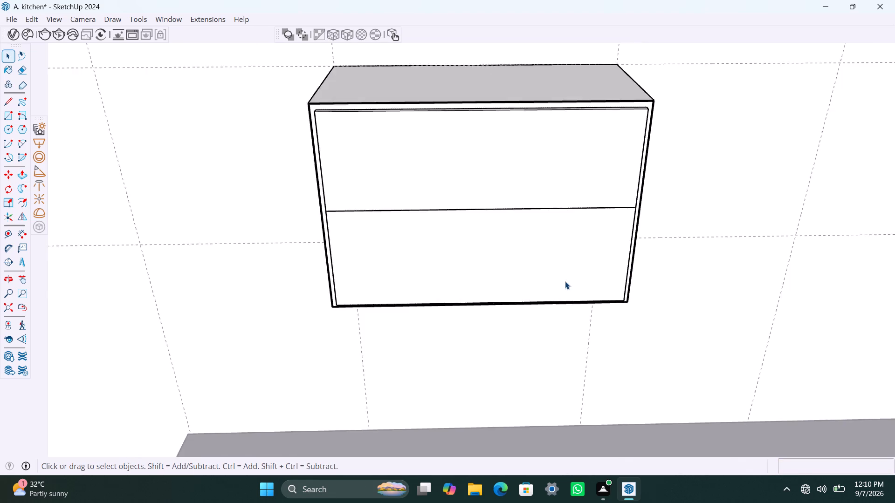
scroll(565, 281, "down", 4)
scroll(431, 208, "down", 5)
middle_click_drag(497, 191, 495, 191)
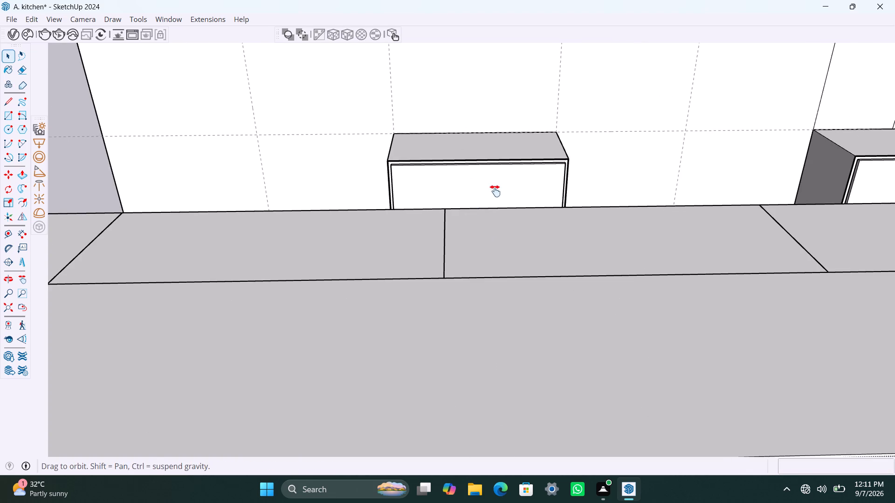
middle_click_drag(495, 191, 419, 177)
scroll(509, 143, "down", 2)
middle_click_drag(509, 199, 509, 311)
scroll(511, 160, "down", 2)
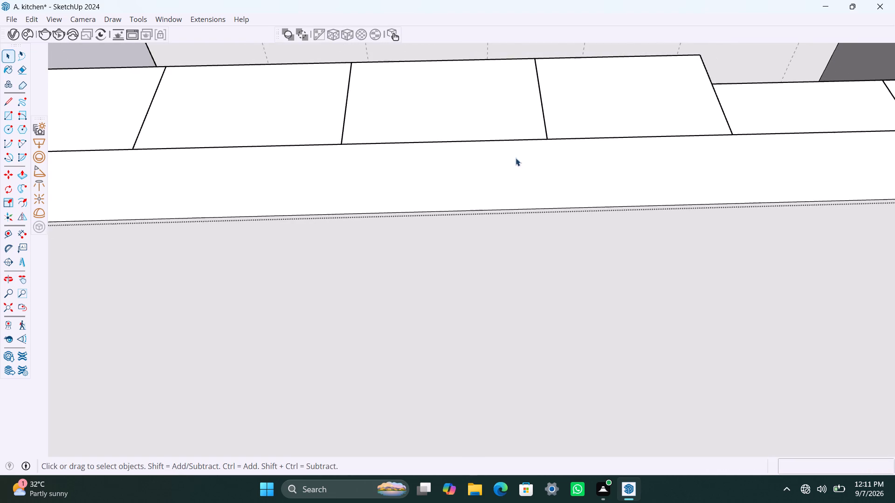
middle_click_drag(528, 135, 437, 441, "shift")
scroll(441, 428, "down", 4, "shift")
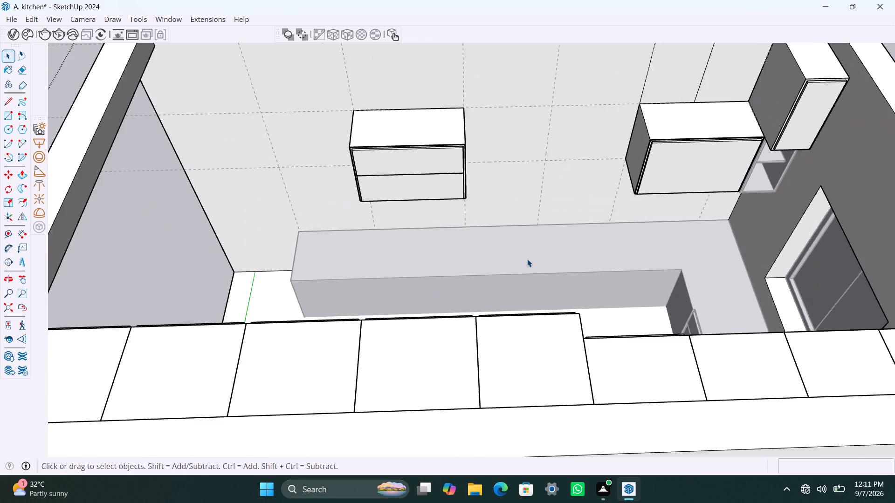
middle_click_drag(537, 245, 532, 239)
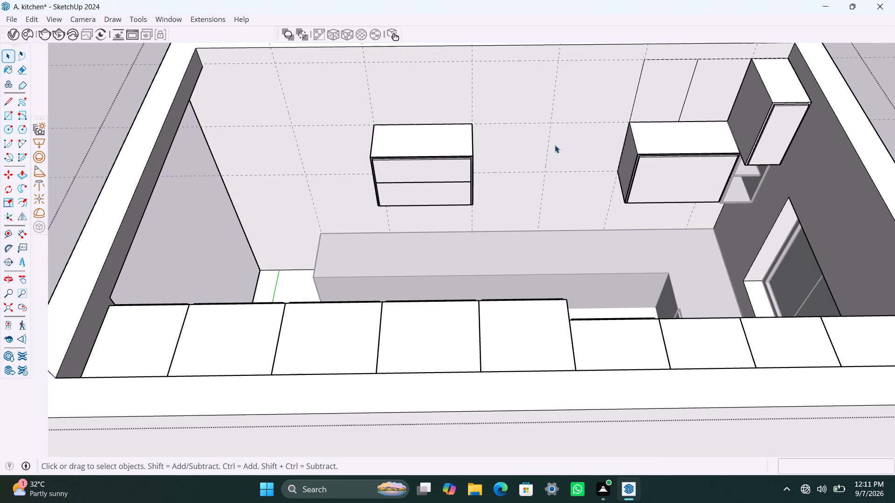
scroll(639, 97, "up", 1)
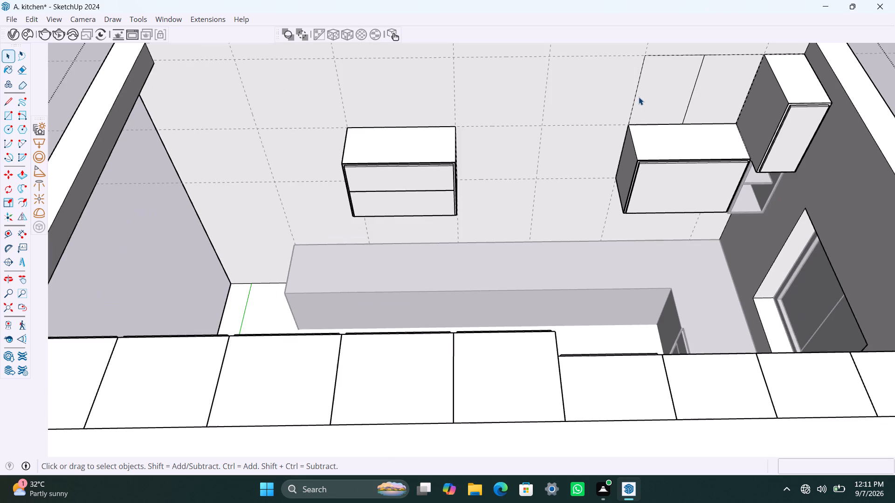
scroll(639, 97, "down", 2)
middle_click_drag(631, 98, 565, 127, "shift")
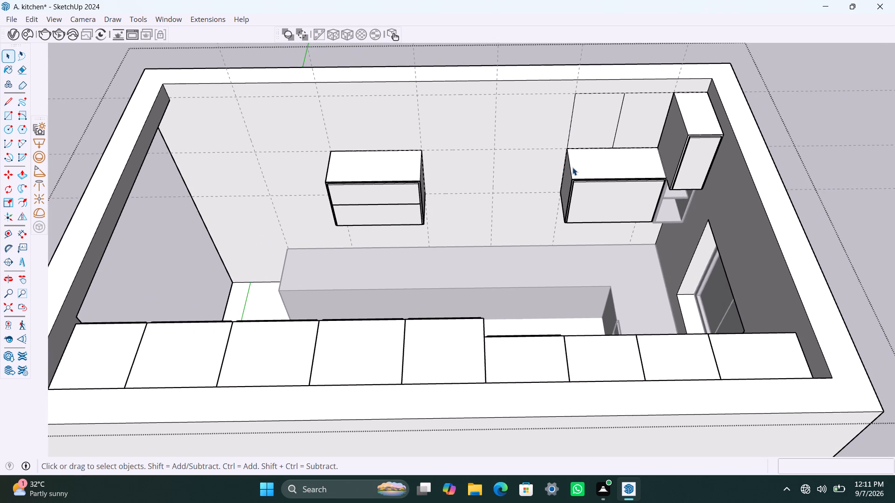